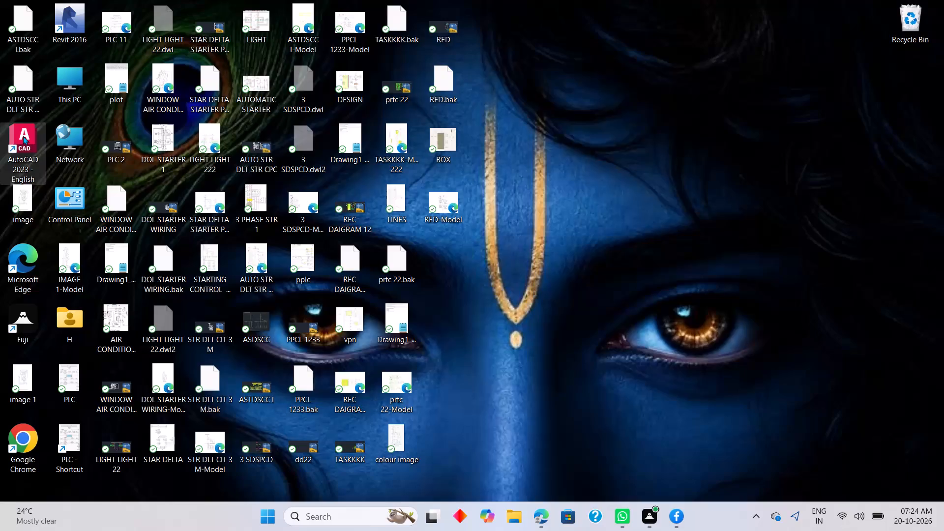
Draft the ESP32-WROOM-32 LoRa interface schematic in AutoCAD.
Launch AutoCAD 2023 and start a new blank drawing.
click(23, 136)
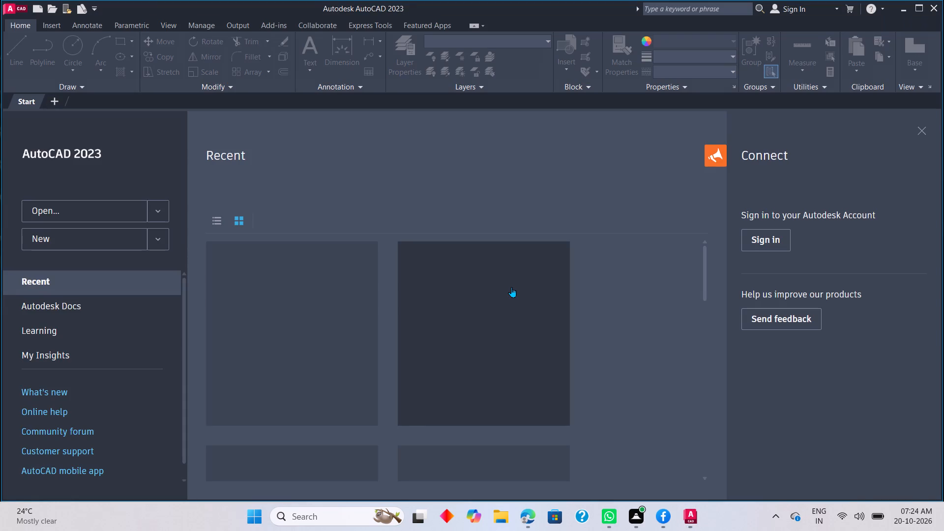
click(95, 233)
click(95, 233)
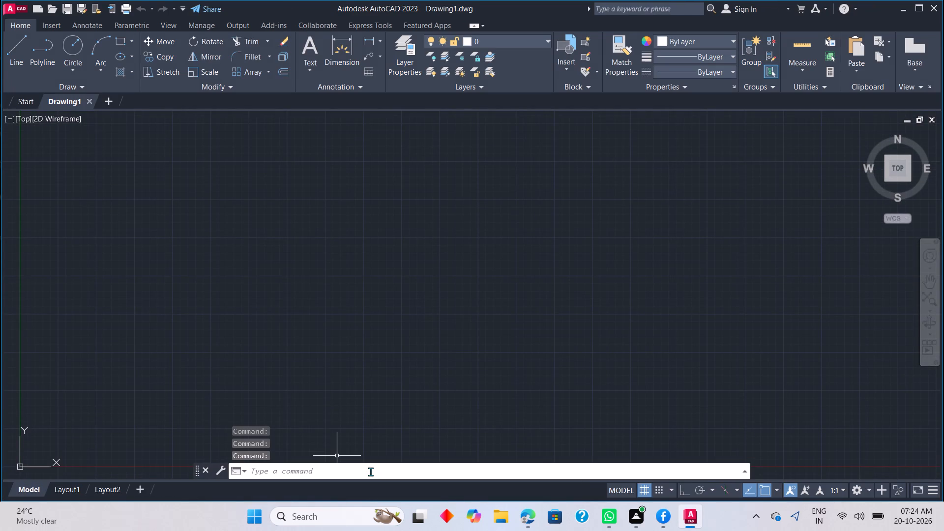
Turn on log file recording for the new drawing with the LOGFILEON command.
click(371, 472)
text(LOG)
key(space)
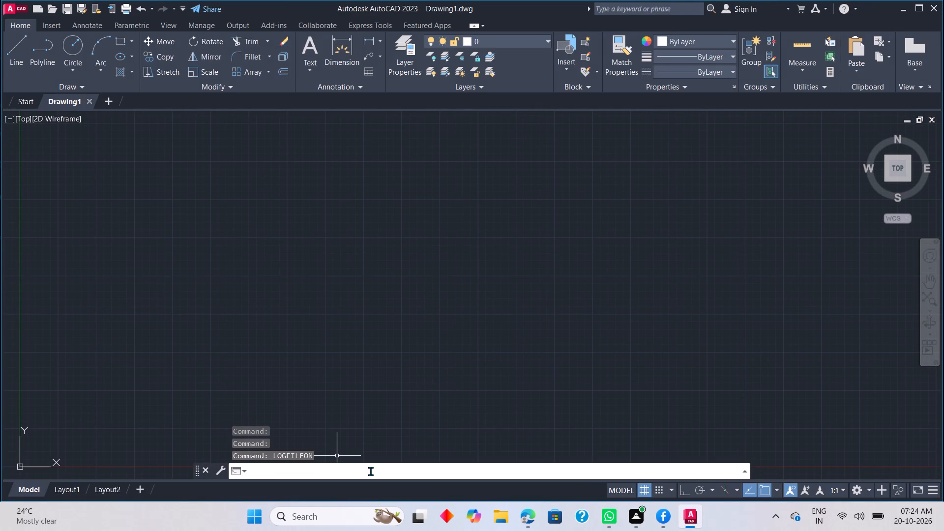
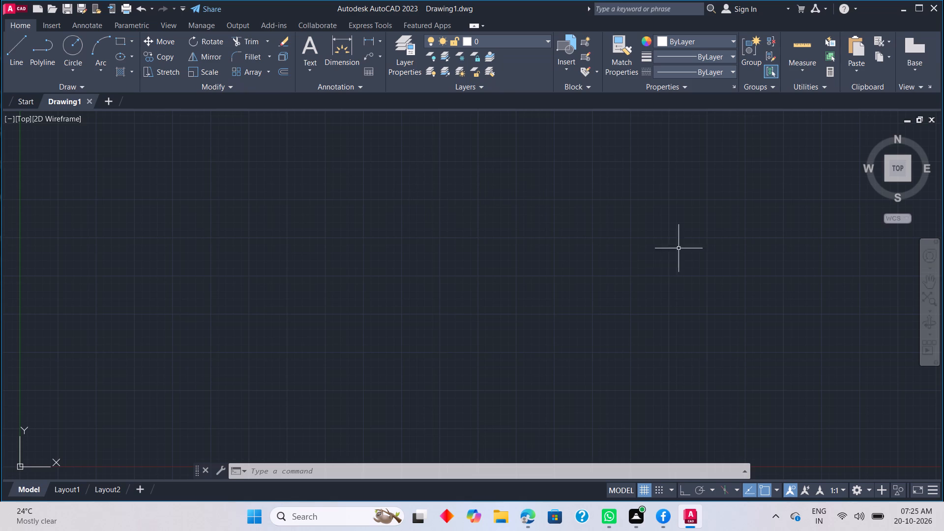
Set the current object colour to Red.
click(712, 46)
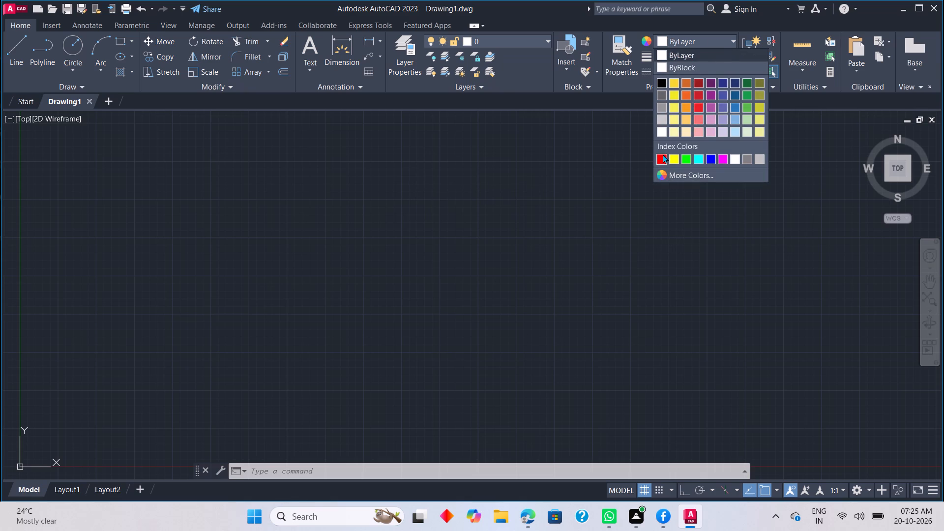
click(662, 154)
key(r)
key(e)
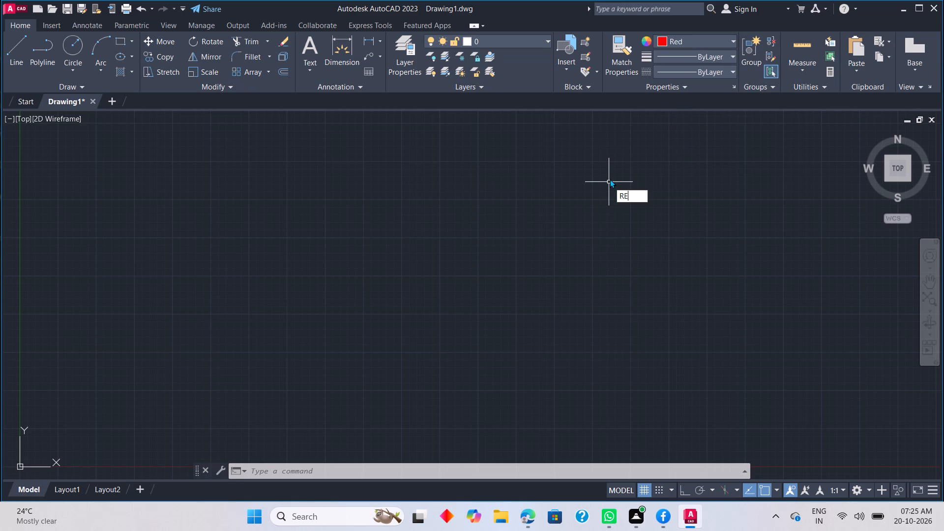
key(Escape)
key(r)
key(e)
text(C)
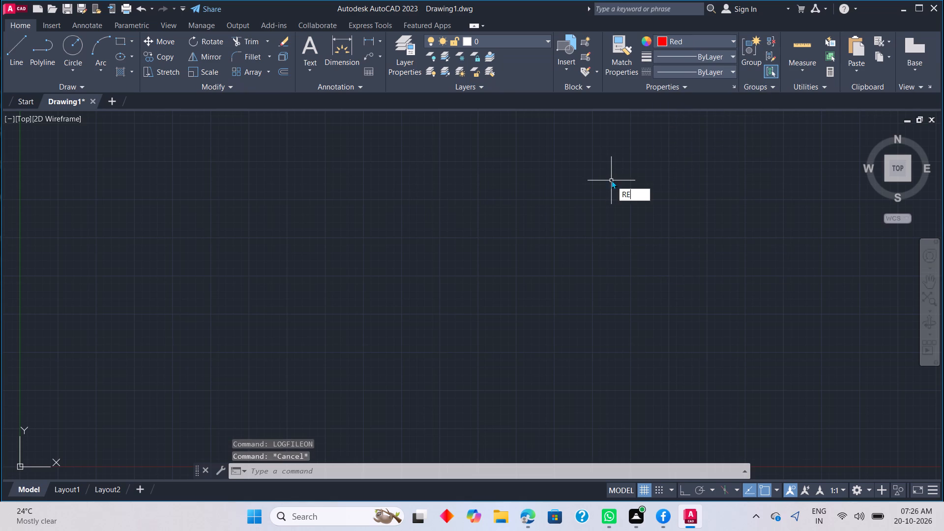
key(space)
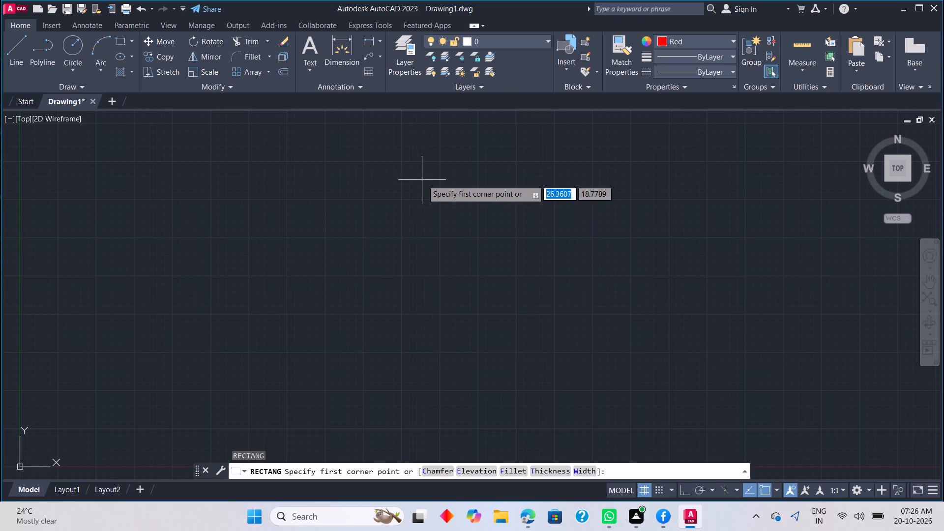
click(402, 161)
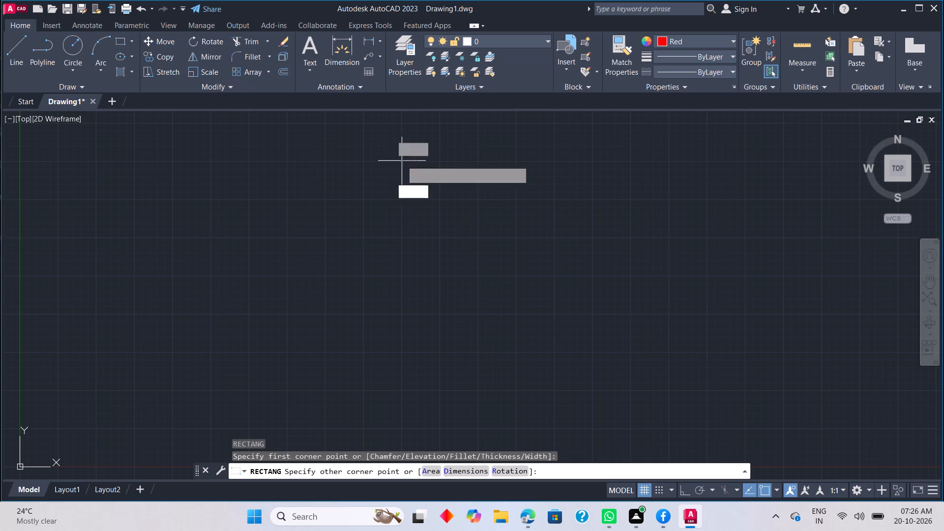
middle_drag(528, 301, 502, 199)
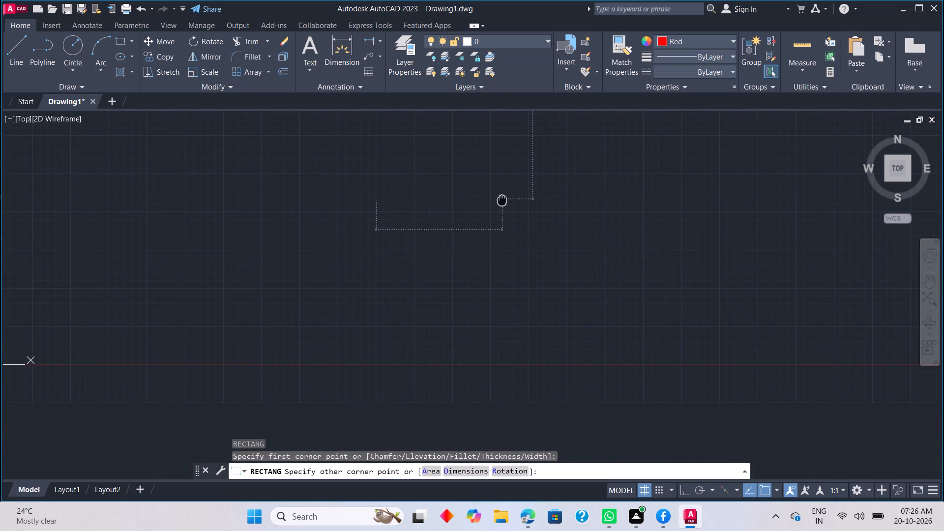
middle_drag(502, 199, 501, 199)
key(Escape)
Draw a tall red rectangle about 15 units wide and 27 units high in the empty drawing area.
middle_drag(503, 189, 438, 396)
middle_drag(546, 202, 531, 248)
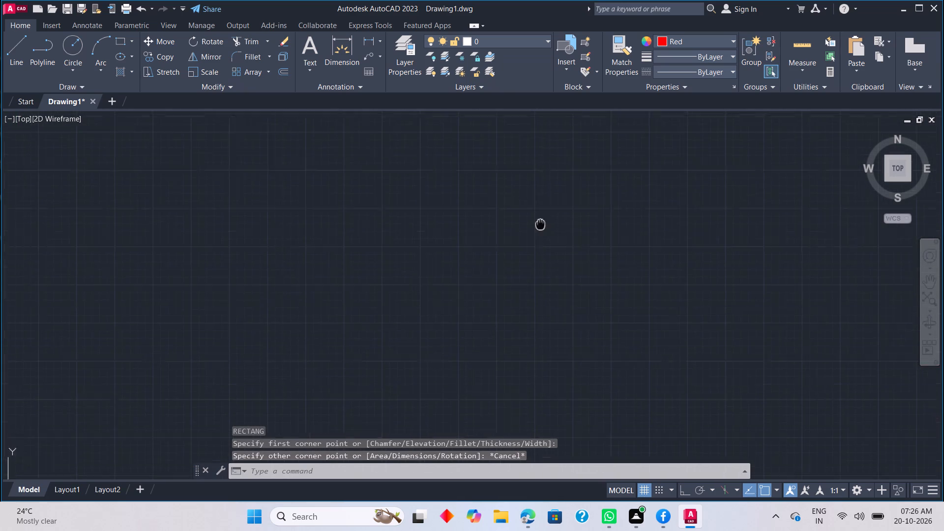
middle_drag(531, 248, 460, 405)
middle_drag(542, 182, 479, 355)
scroll(542, 183, down, 1)
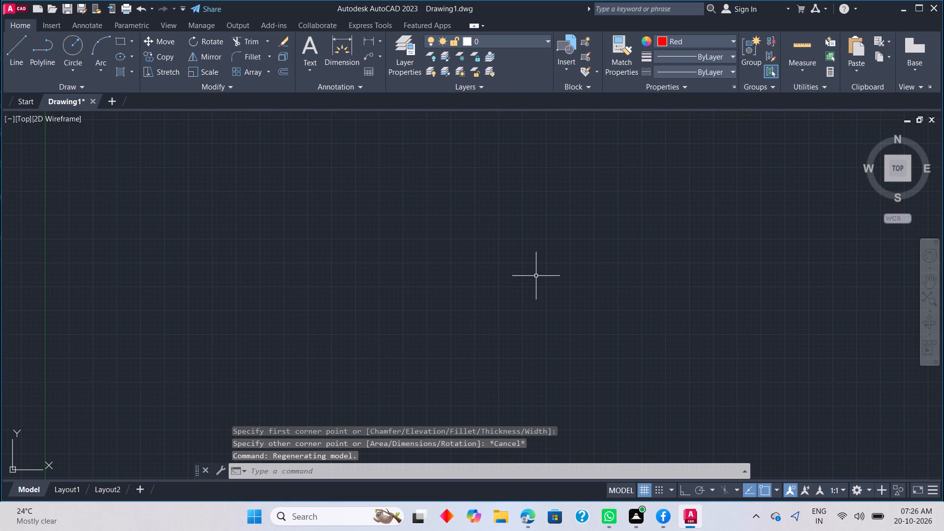
key(r)
text(EC)
key(space)
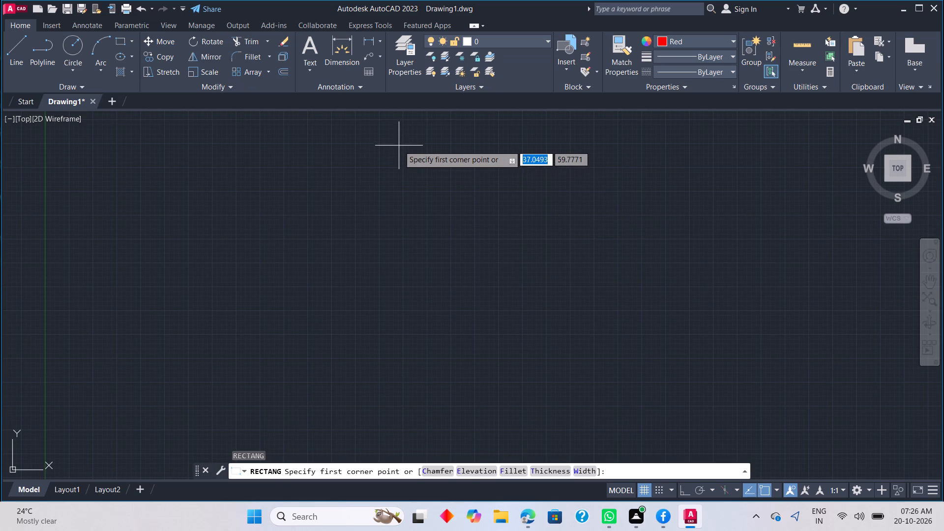
click(403, 144)
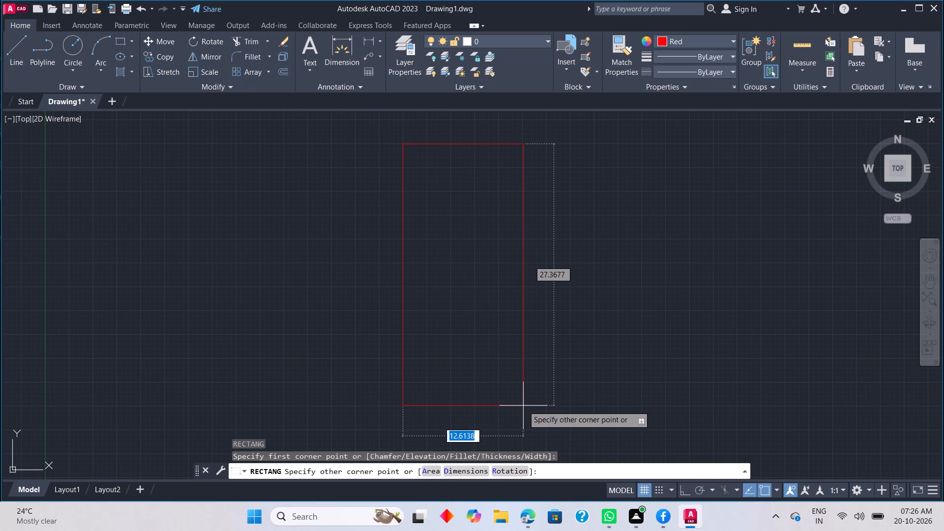
click(549, 405)
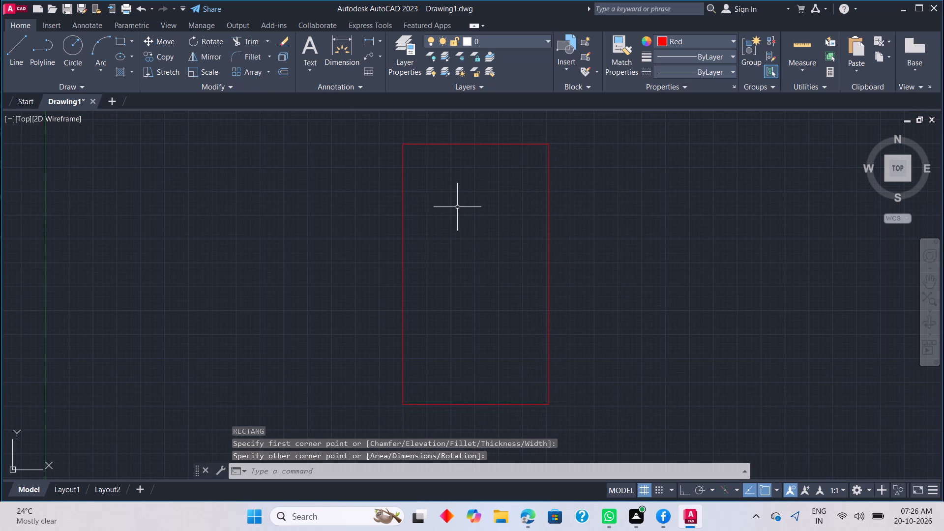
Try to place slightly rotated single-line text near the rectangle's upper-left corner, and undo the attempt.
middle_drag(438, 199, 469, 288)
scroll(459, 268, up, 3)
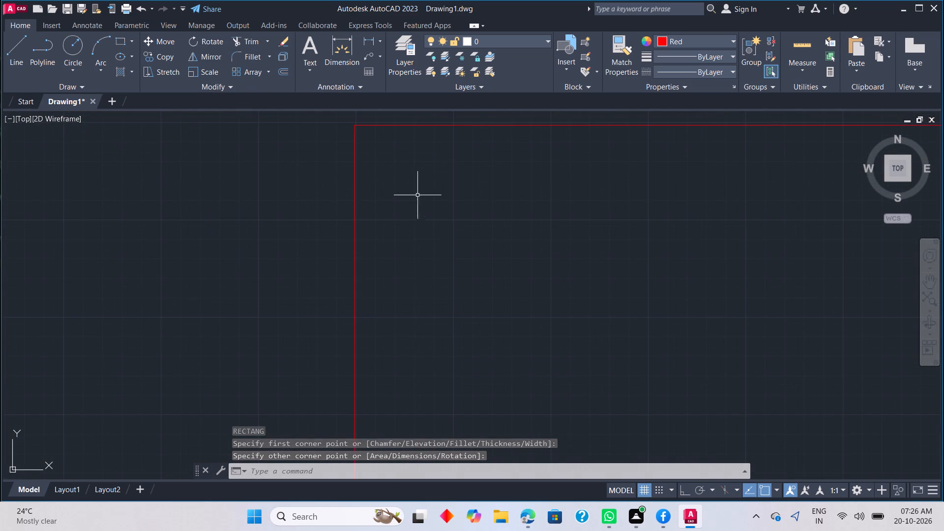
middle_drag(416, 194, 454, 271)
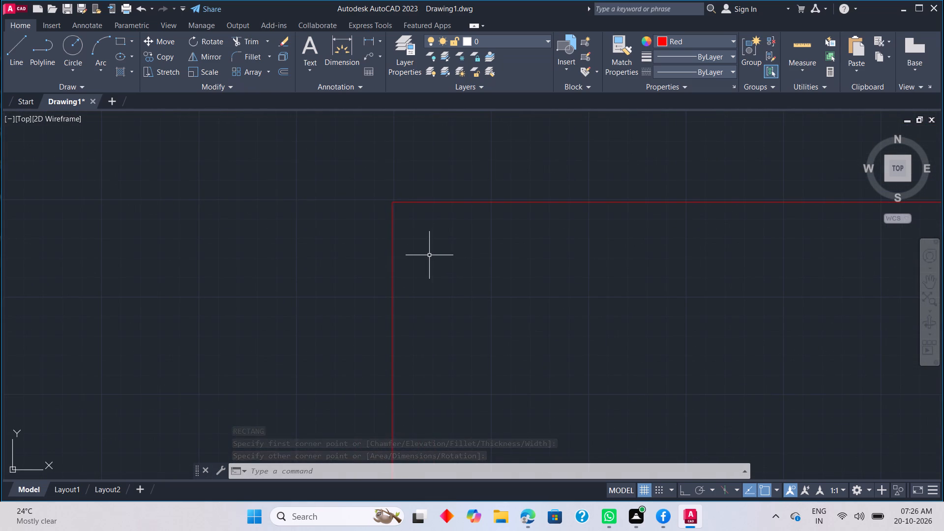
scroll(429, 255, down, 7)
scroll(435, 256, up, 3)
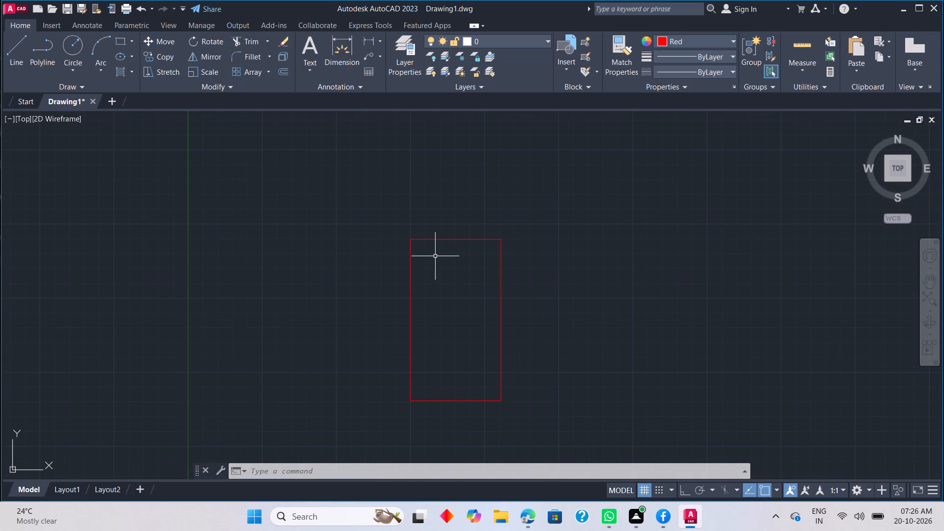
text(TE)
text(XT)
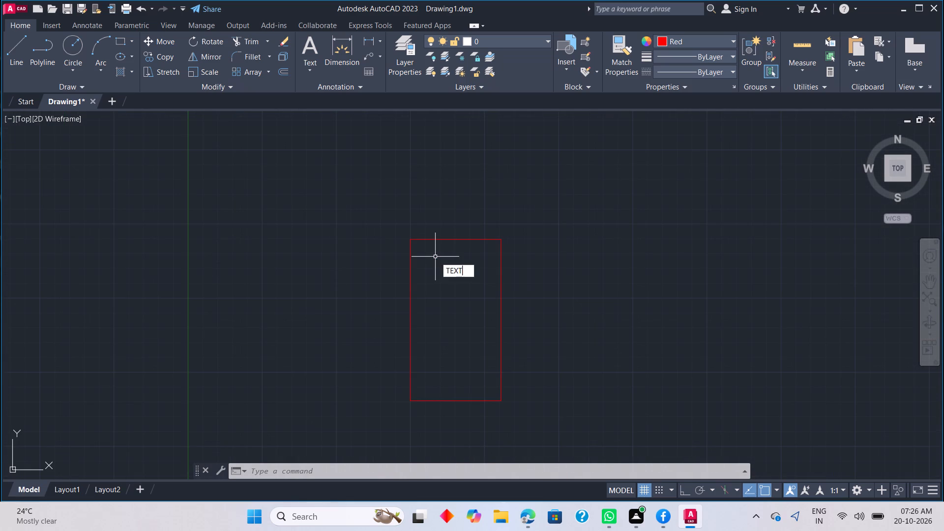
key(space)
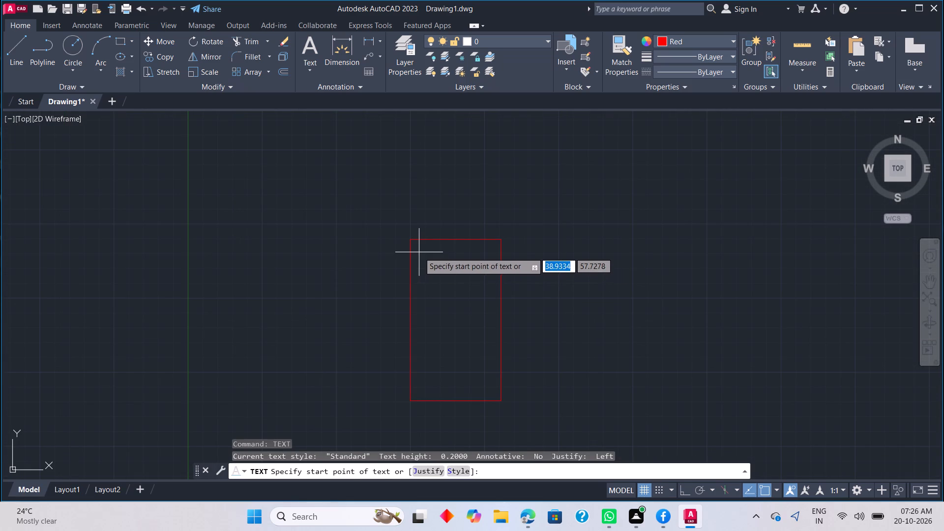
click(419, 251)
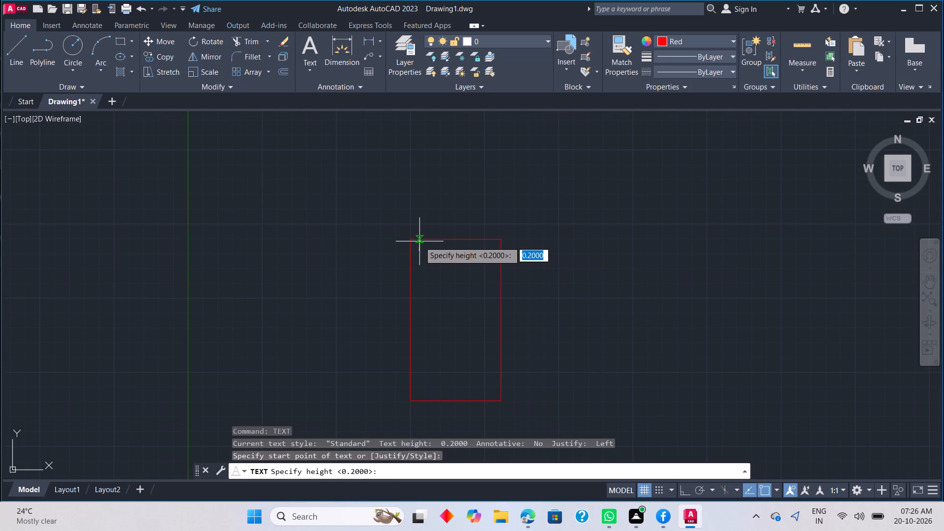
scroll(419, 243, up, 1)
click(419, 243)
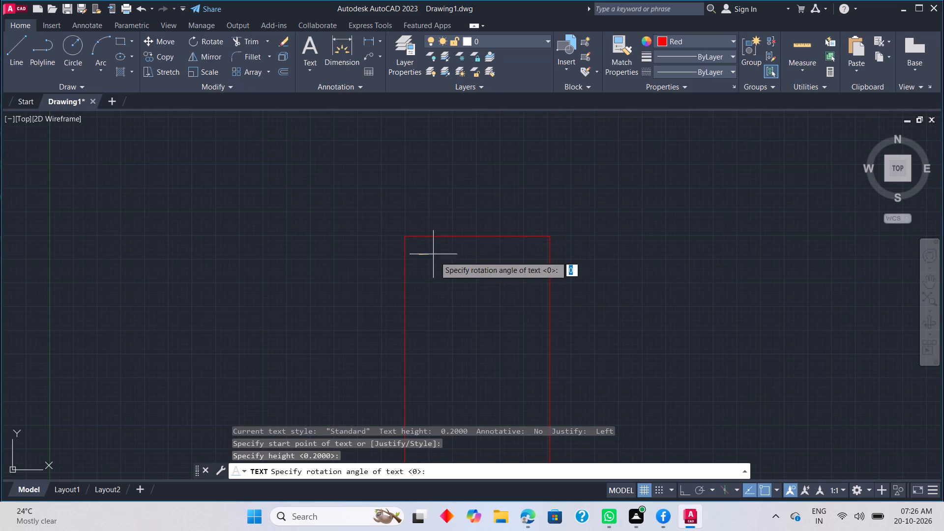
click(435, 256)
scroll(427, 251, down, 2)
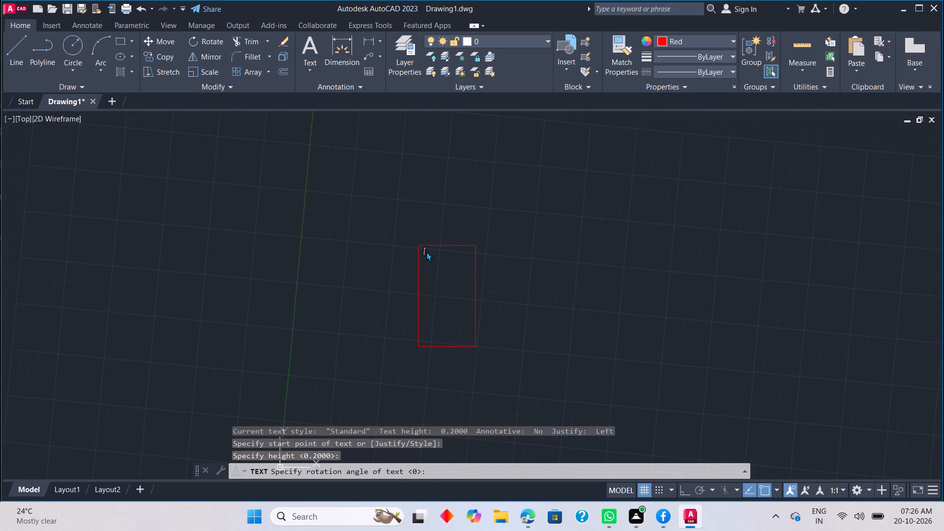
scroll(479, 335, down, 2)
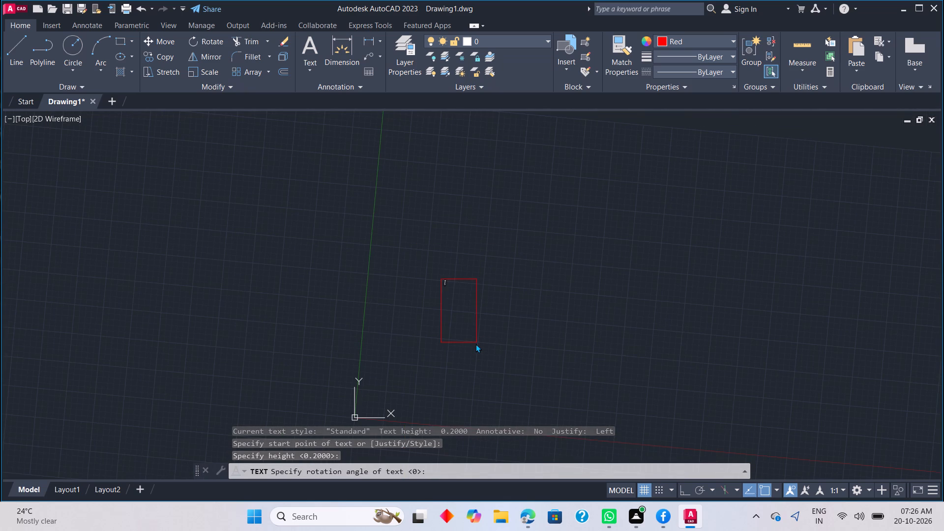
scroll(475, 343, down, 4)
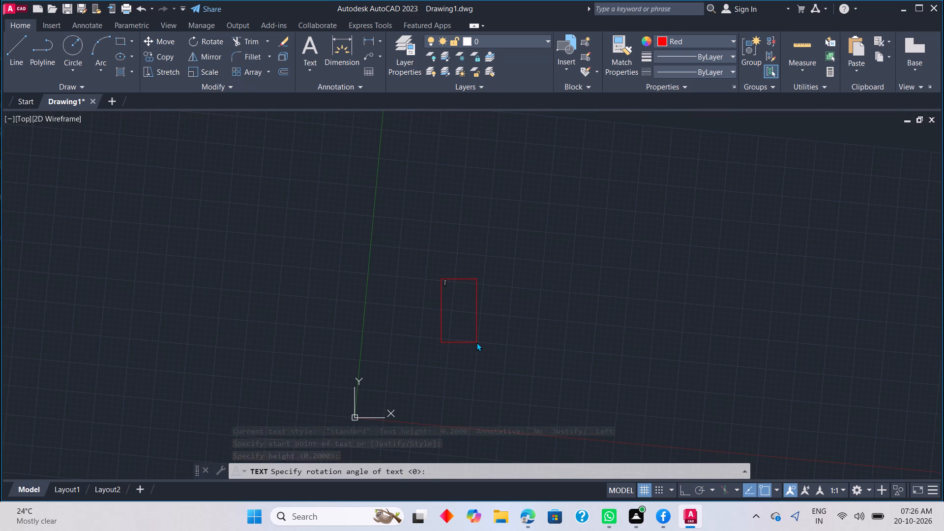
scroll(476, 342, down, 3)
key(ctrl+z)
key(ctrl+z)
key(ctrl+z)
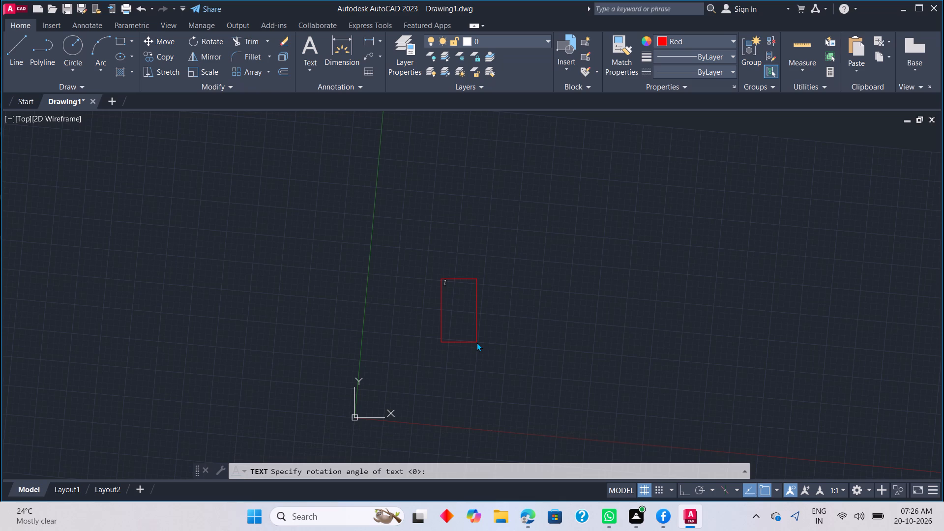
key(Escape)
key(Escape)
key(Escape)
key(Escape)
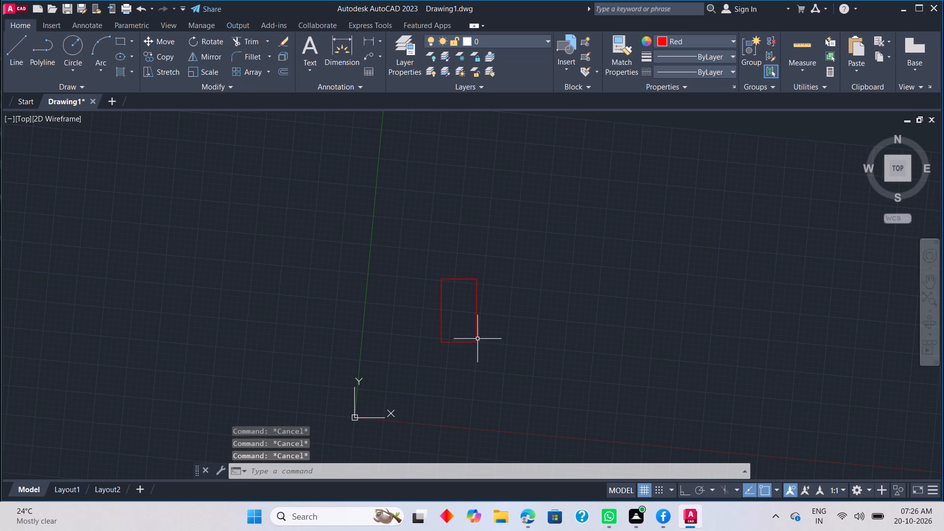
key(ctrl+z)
Turn on Ortho mode.
scroll(477, 338, down, 6)
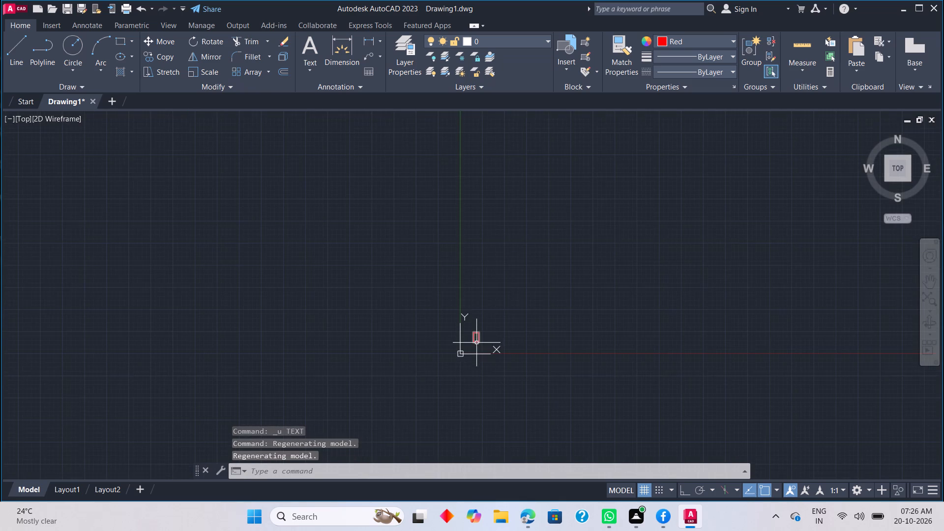
scroll(476, 343, up, 5)
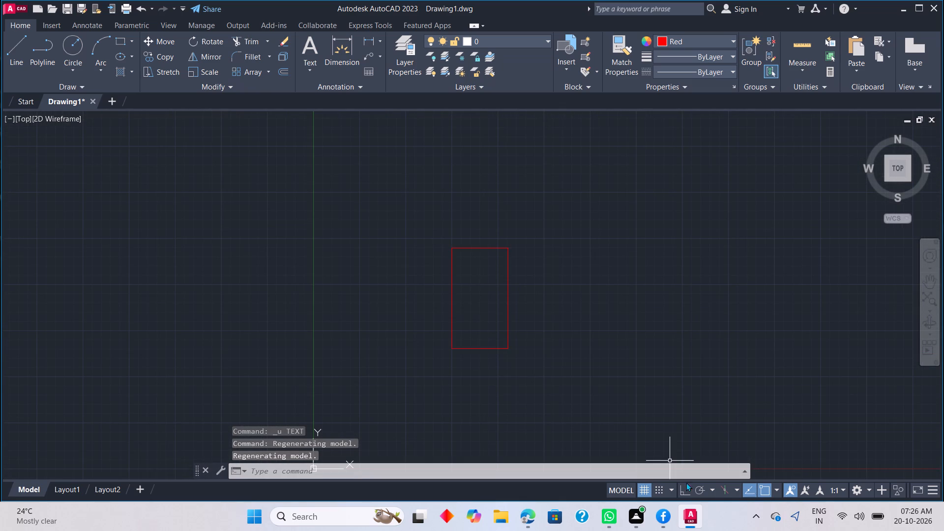
click(681, 486)
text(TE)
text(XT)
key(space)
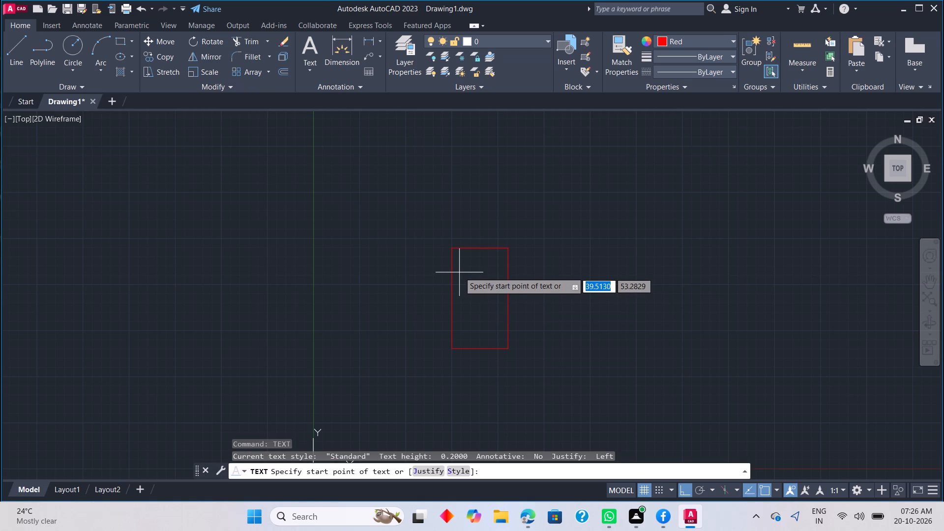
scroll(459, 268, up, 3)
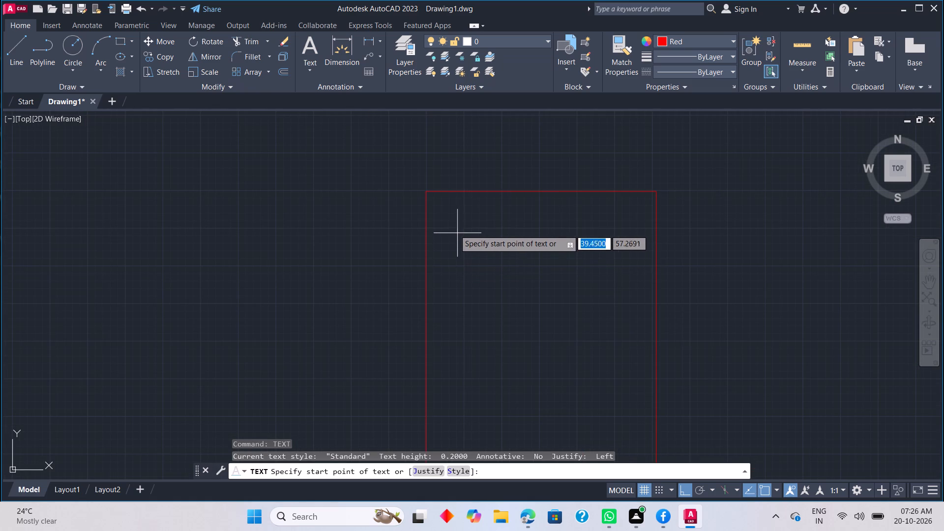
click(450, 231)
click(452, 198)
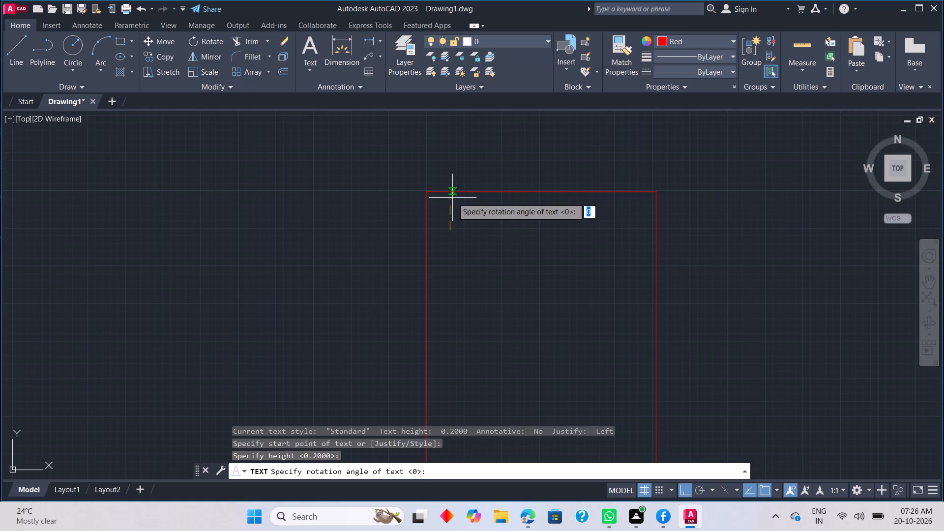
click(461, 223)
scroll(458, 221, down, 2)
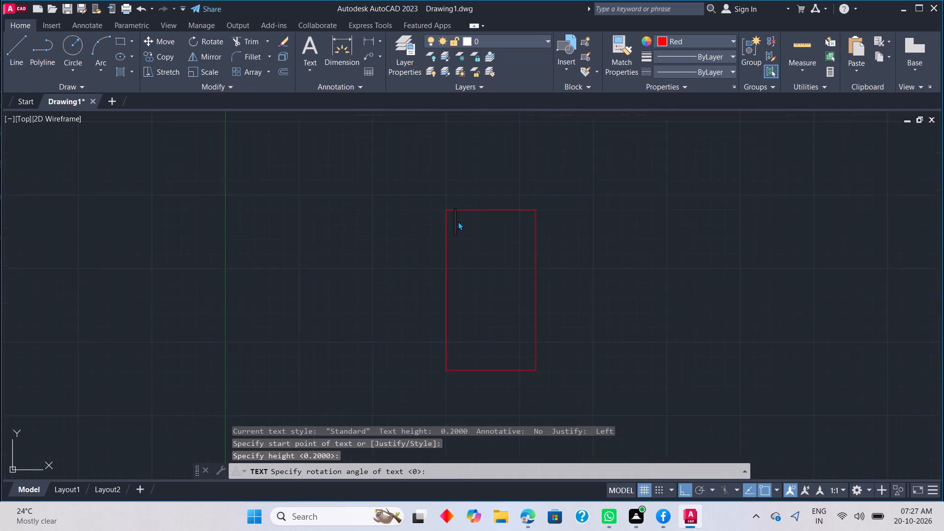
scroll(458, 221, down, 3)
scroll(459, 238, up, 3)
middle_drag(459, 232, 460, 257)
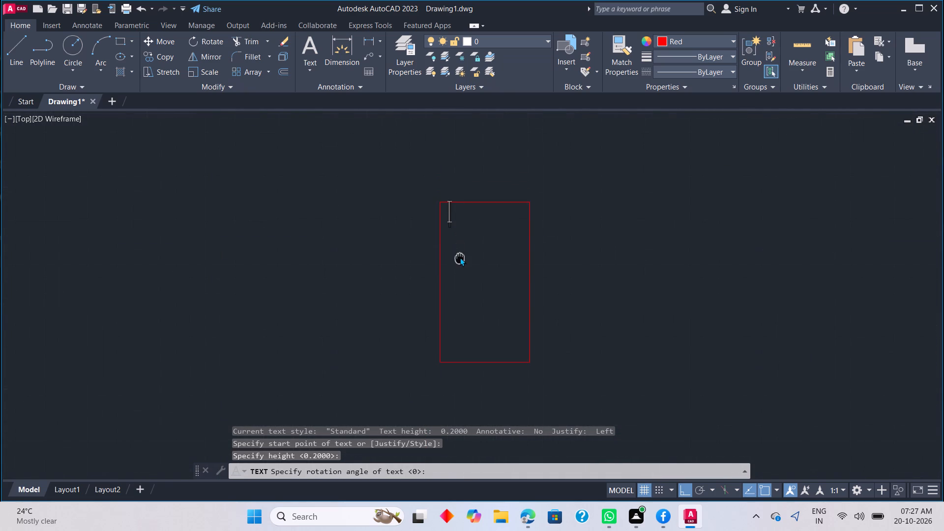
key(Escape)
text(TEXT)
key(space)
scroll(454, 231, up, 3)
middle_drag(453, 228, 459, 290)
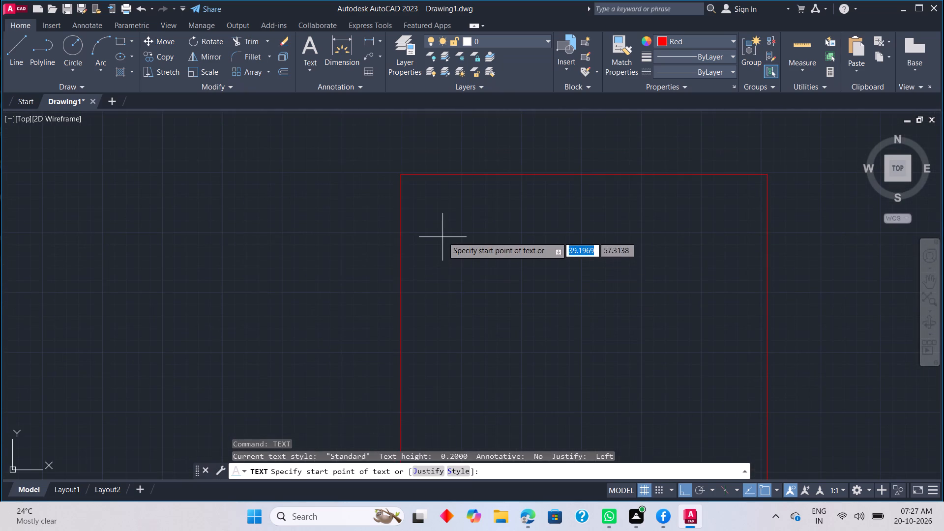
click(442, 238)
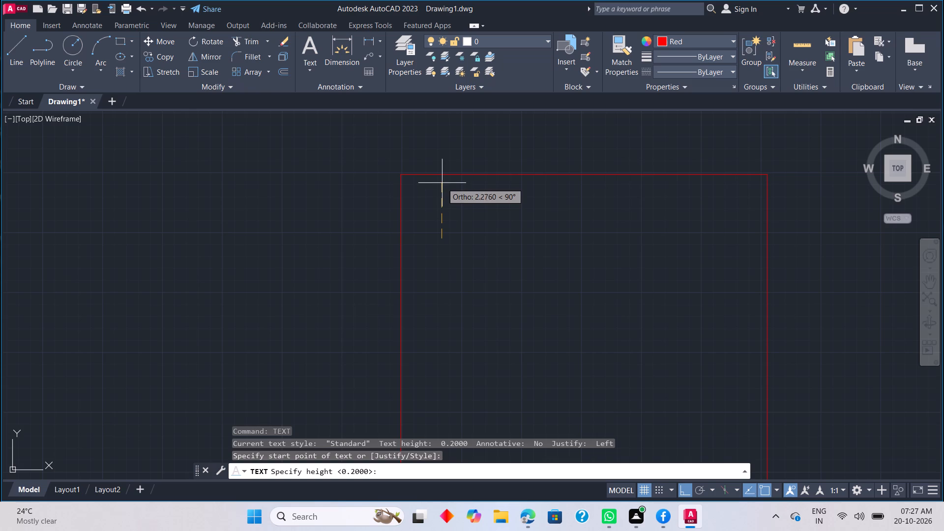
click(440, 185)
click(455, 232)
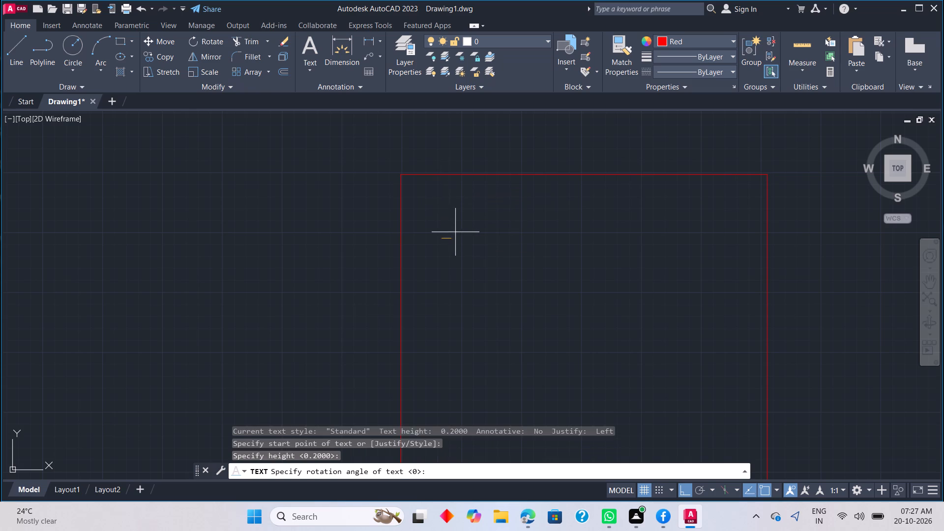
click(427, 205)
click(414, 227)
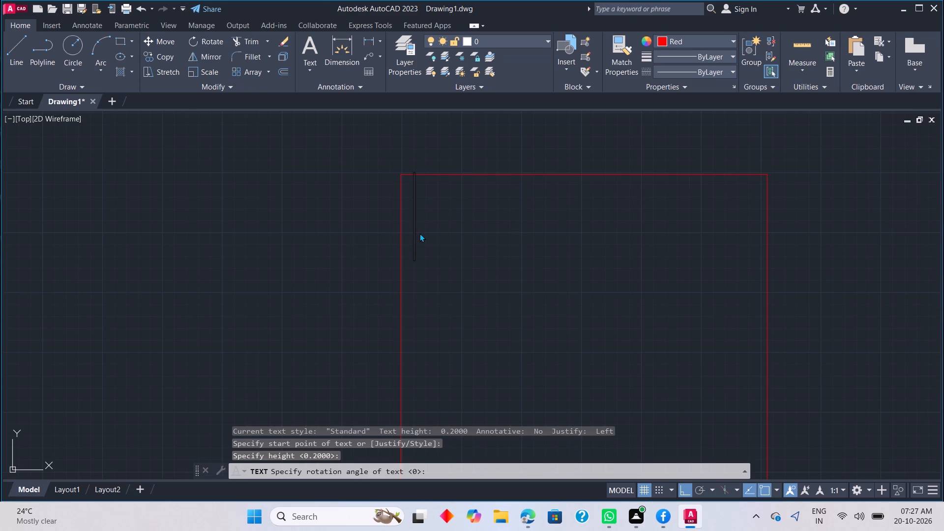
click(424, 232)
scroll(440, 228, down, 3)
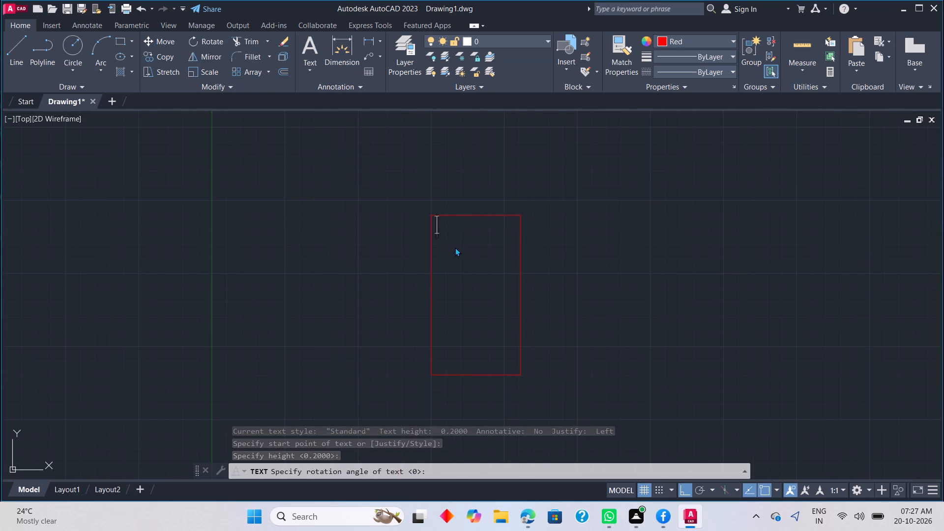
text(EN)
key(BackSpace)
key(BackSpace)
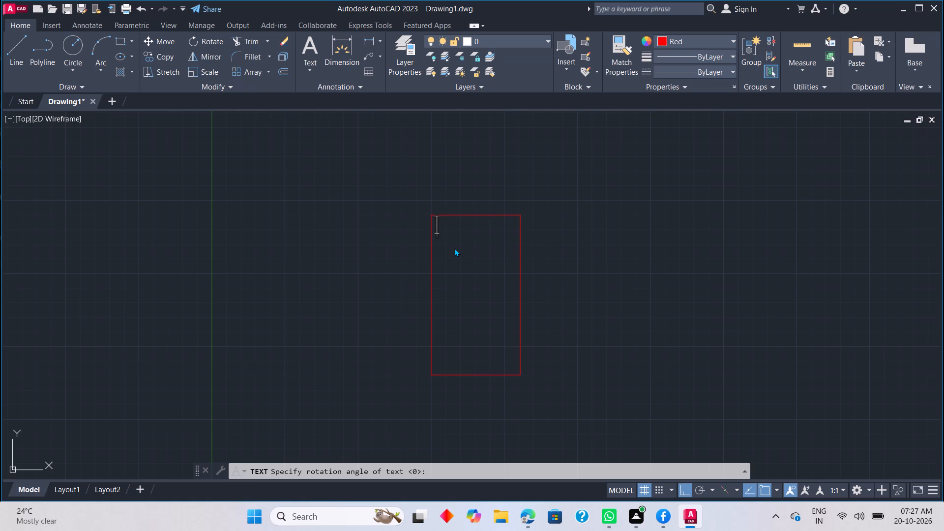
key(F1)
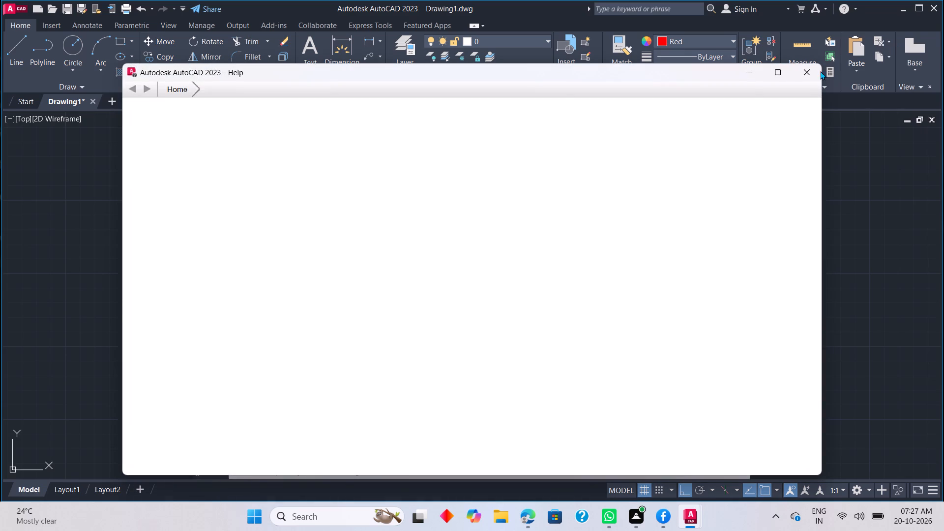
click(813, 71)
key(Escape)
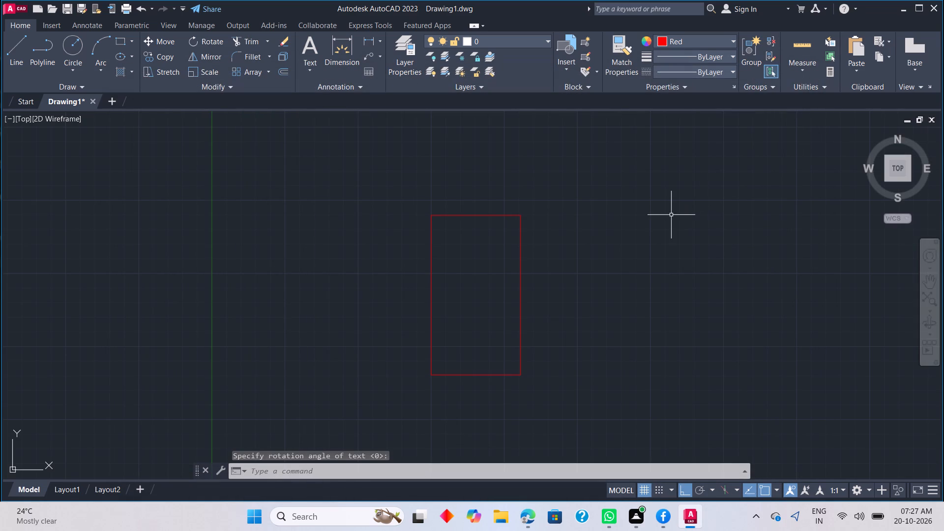
Place horizontal single-line text reading EN in the empty area to the right of the red rectangle.
key(t)
key(e)
text(XT)
key(space)
click(619, 248)
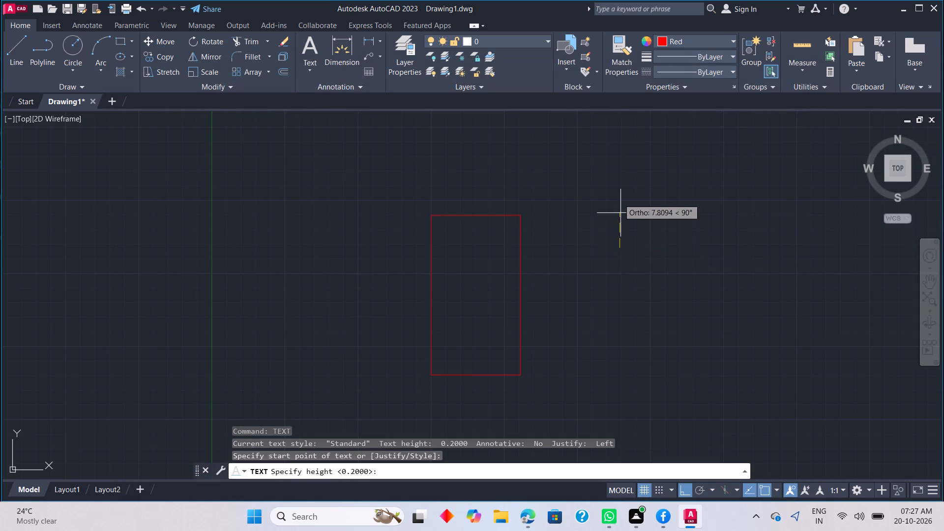
click(624, 238)
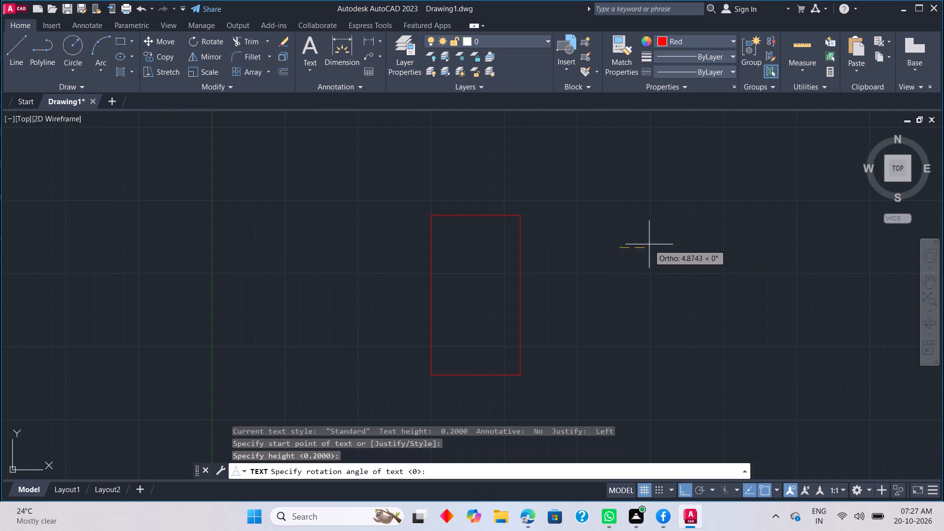
click(649, 244)
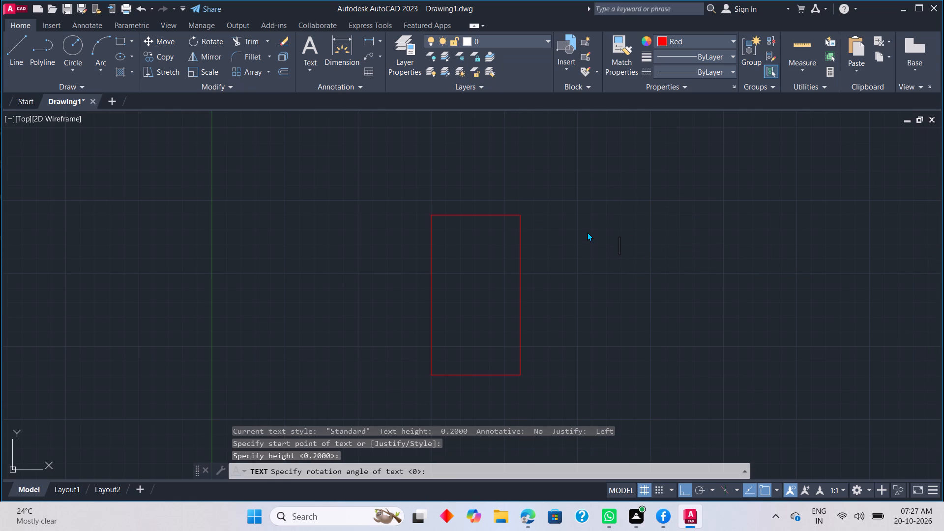
key(e)
key(n)
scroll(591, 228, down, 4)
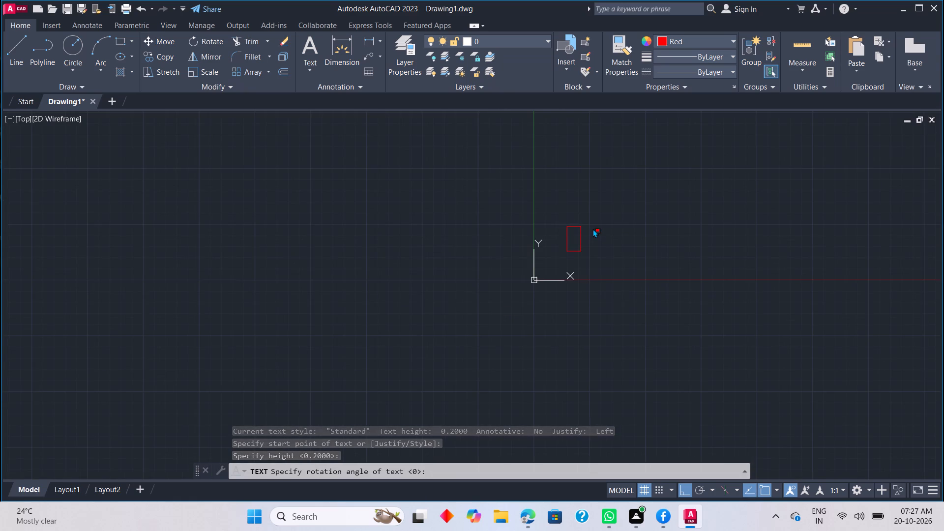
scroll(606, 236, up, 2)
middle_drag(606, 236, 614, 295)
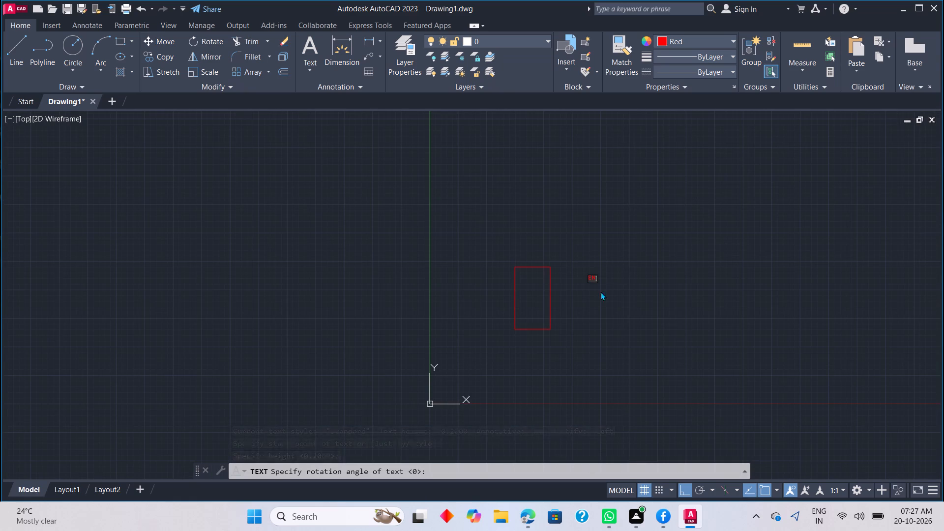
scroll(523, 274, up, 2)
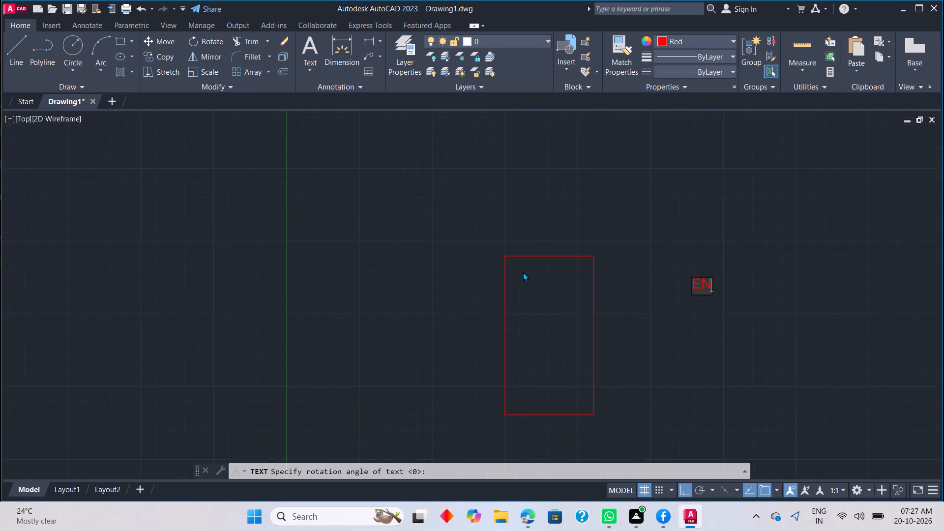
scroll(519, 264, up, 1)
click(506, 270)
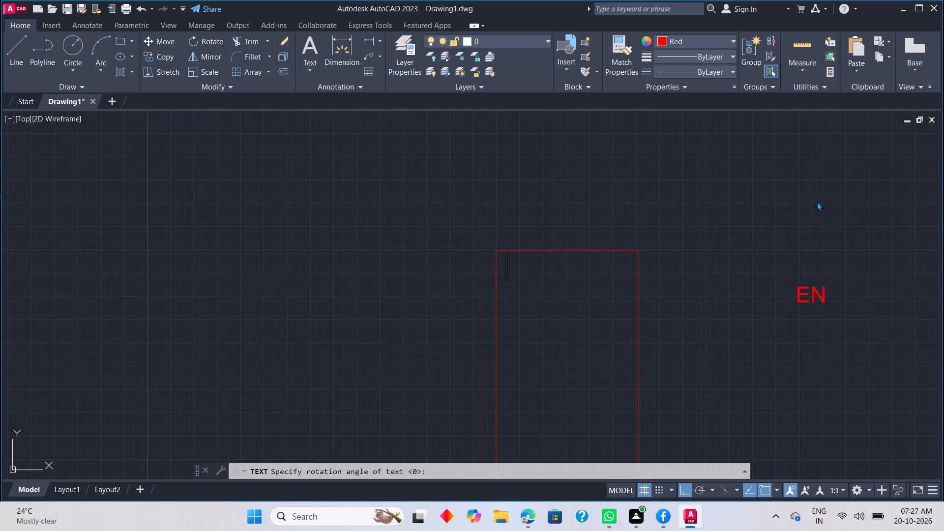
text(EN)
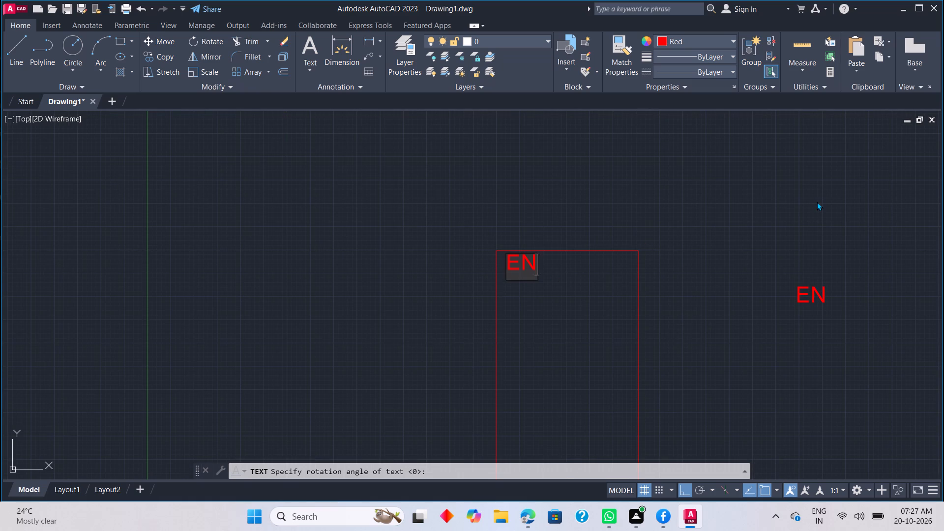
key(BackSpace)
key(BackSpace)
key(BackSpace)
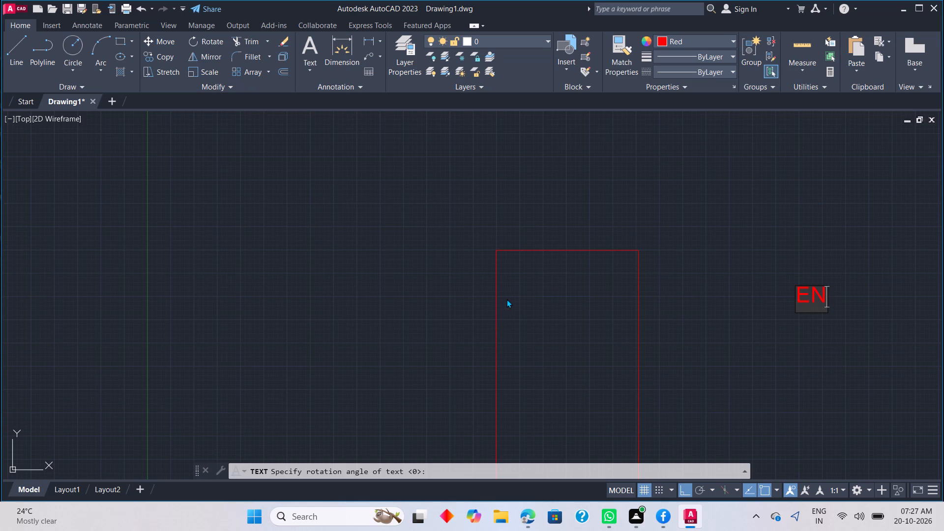
Add the text EN inside the rectangle, close to its upper-left corner.
click(502, 267)
scroll(499, 275, up, 3)
middle_drag(499, 274, 490, 293)
click(498, 285)
click(503, 270)
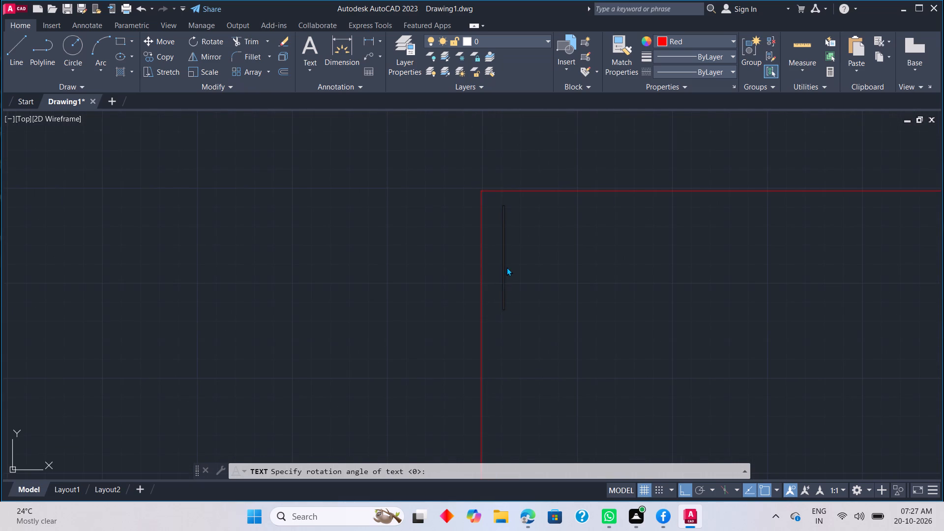
click(506, 265)
click(499, 260)
text(EN)
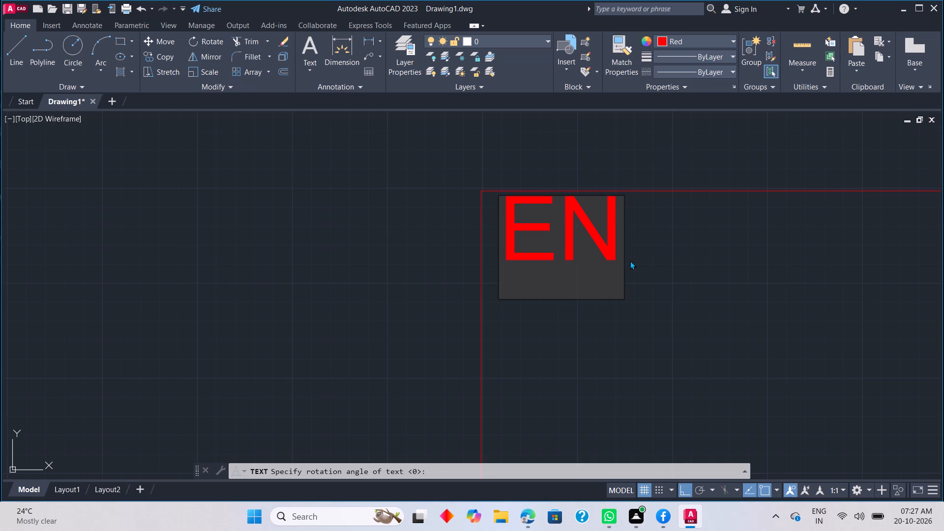
click(702, 41)
Add the text 100 inside the rectangle near its upper-right corner, across from EN.
scroll(654, 269, down, 2)
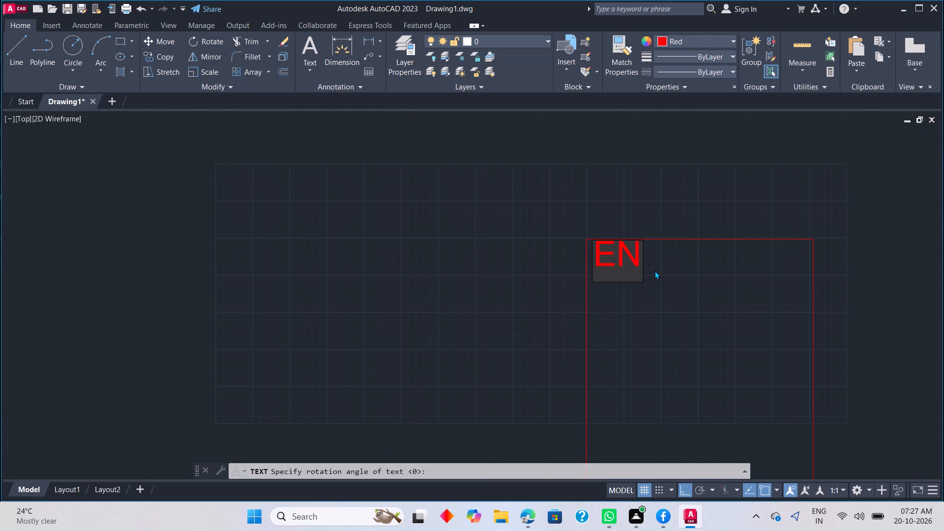
middle_drag(658, 275, 549, 276)
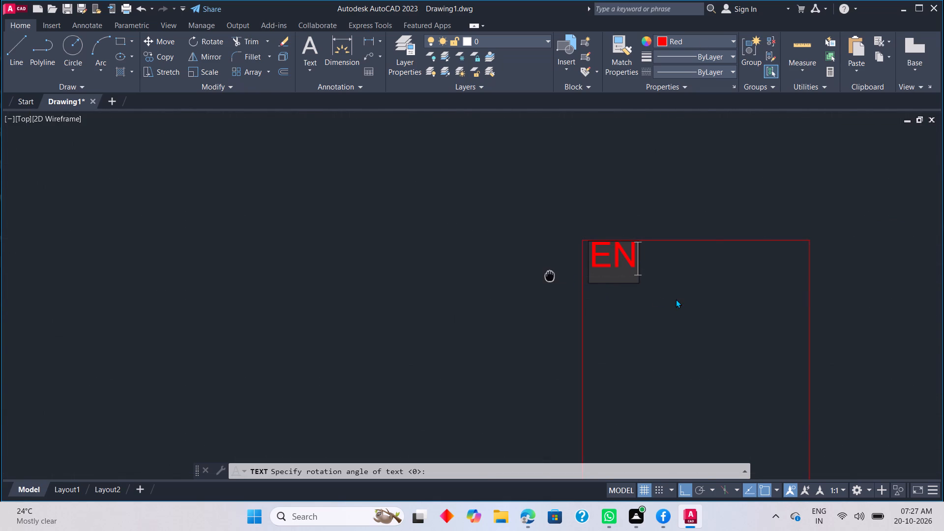
click(657, 298)
click(704, 38)
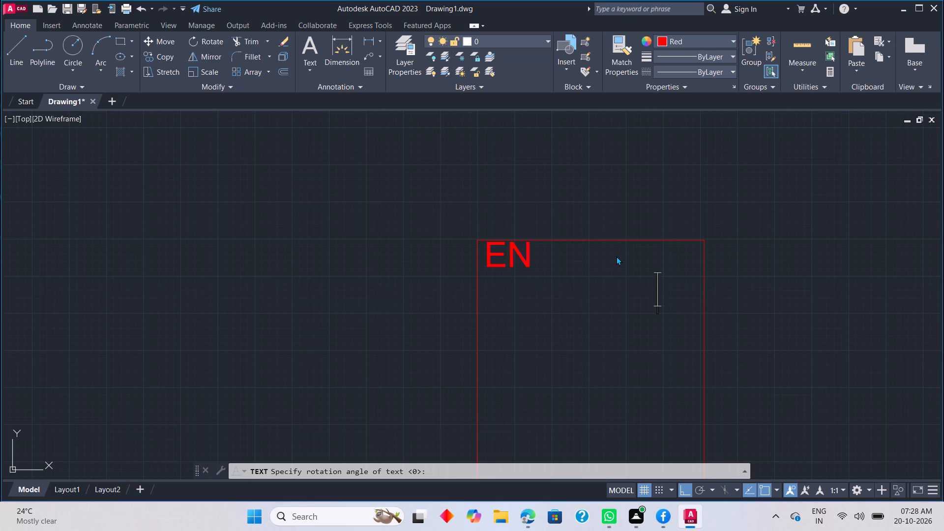
middle_drag(616, 256, 590, 266)
click(549, 272)
click(549, 298)
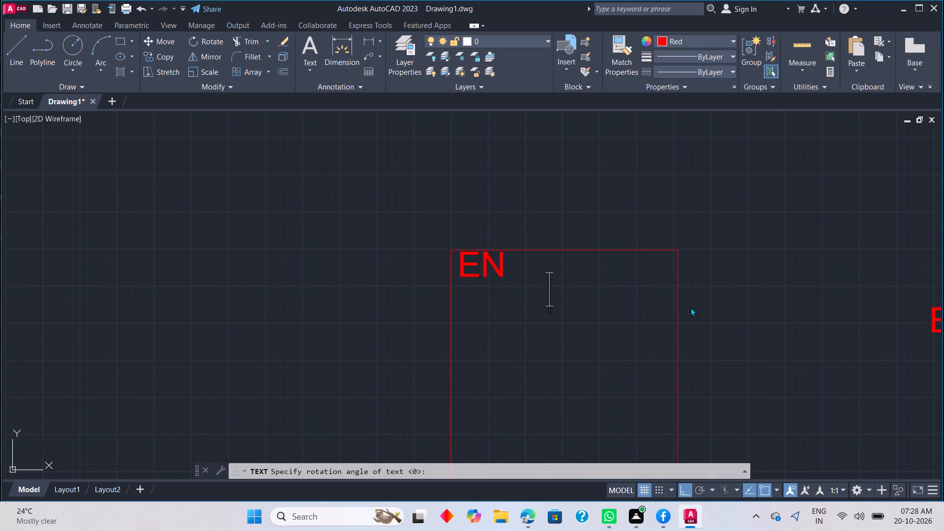
click(638, 286)
click(621, 285)
key(1)
text(00)
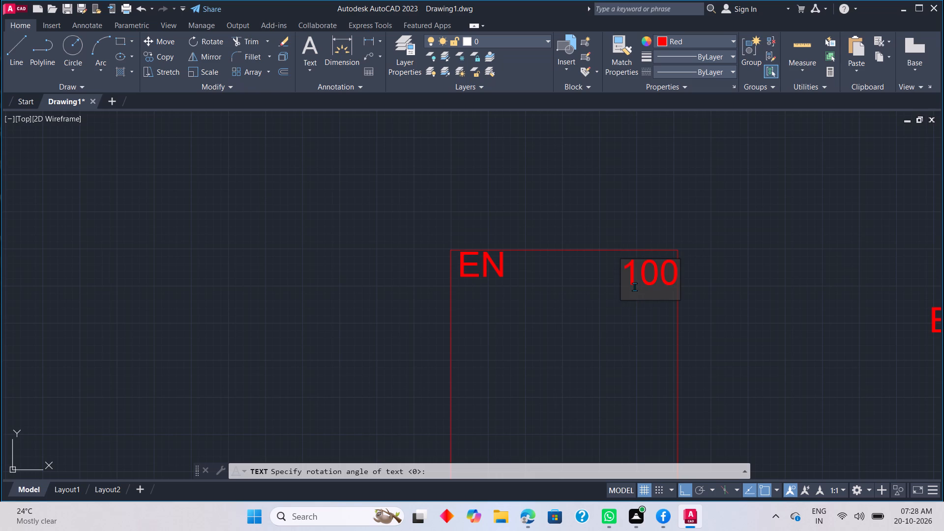
Add the text TXDO/101 just below the 100 text, starting near the middle of the rectangle's width.
click(547, 327)
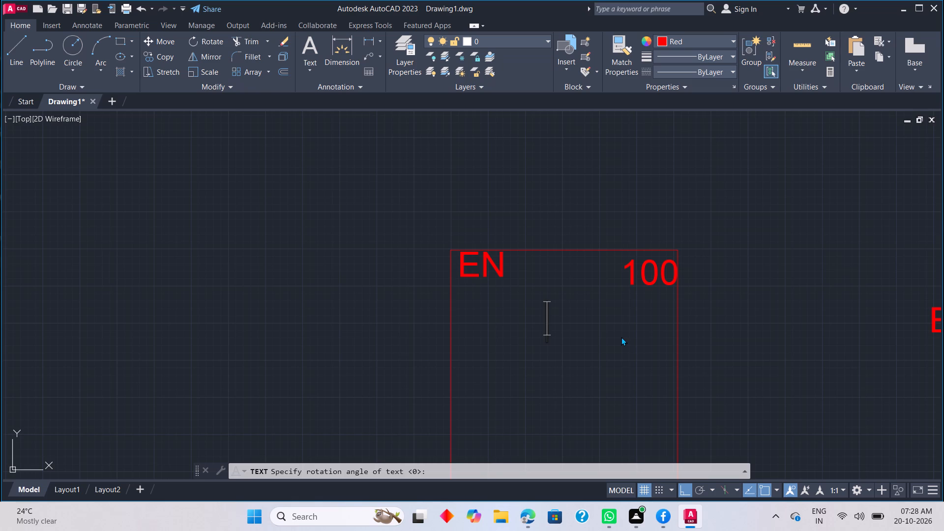
key(t)
key(x)
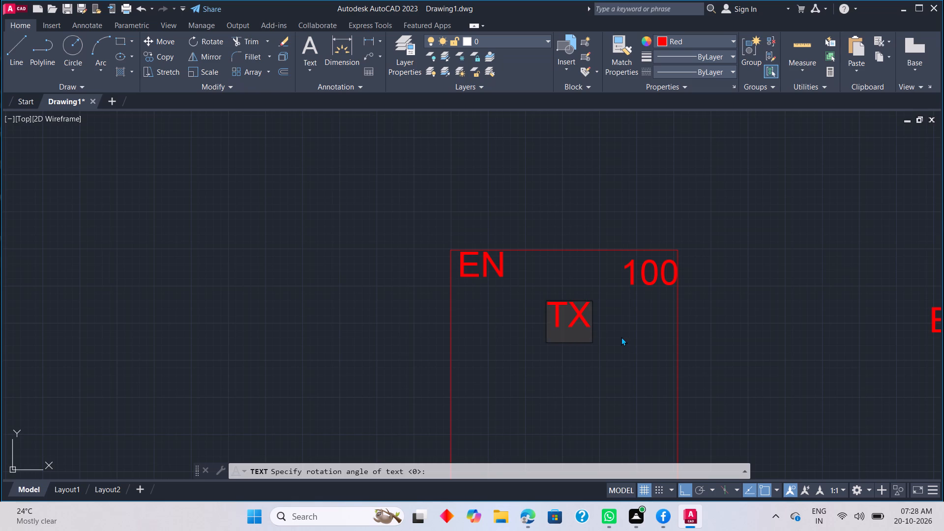
text(DO)
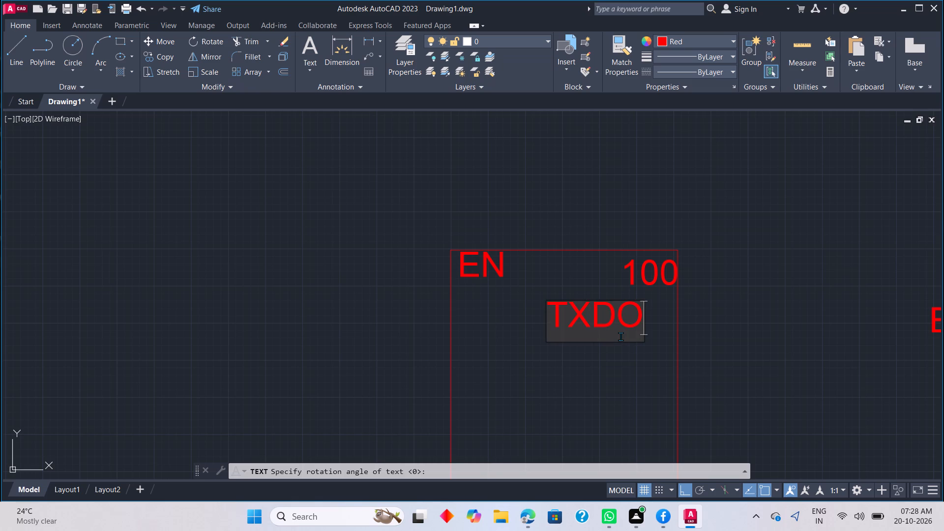
key(slash)
text(101)
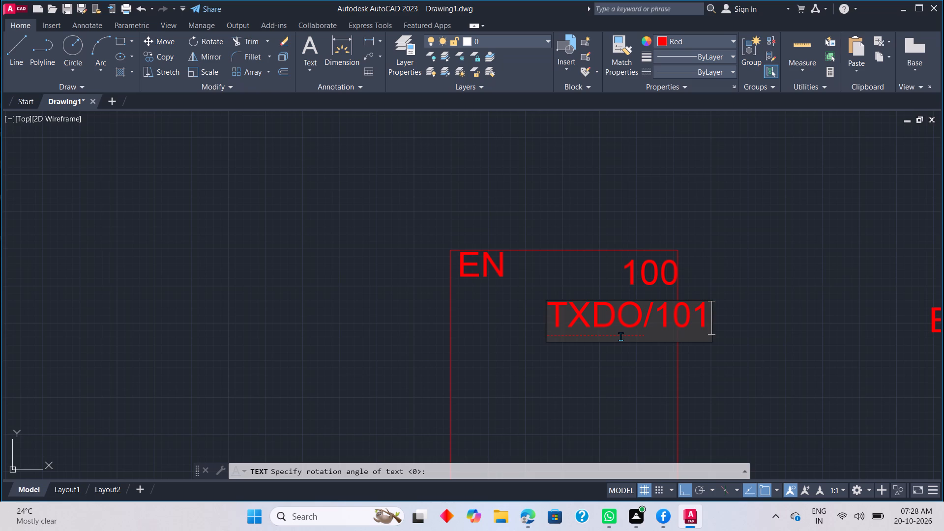
Start another text entry inside the rectangle, below TXDO/101.
middle_drag(654, 347, 658, 343)
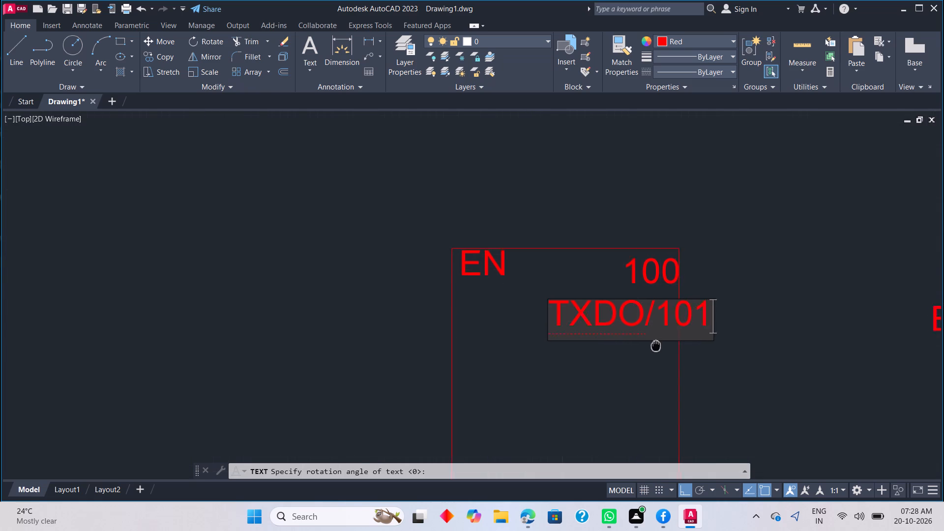
middle_drag(658, 343, 656, 289)
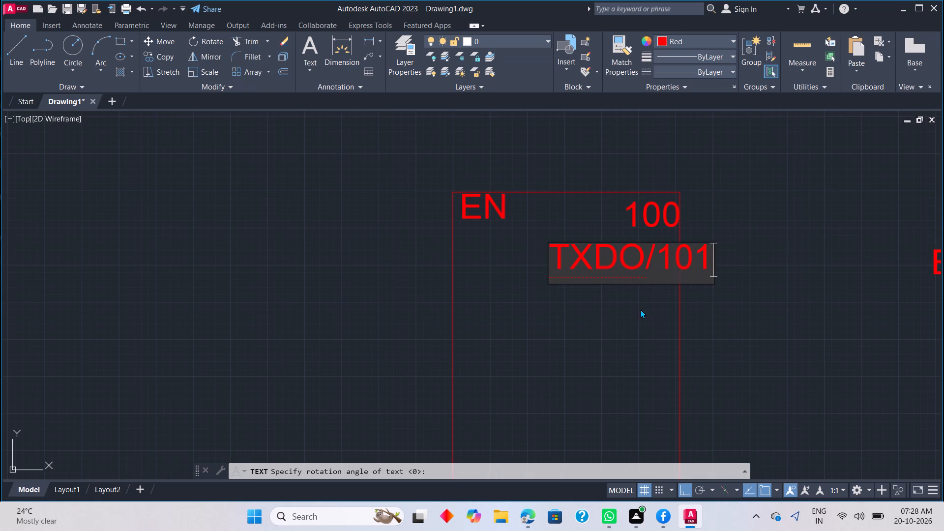
click(562, 320)
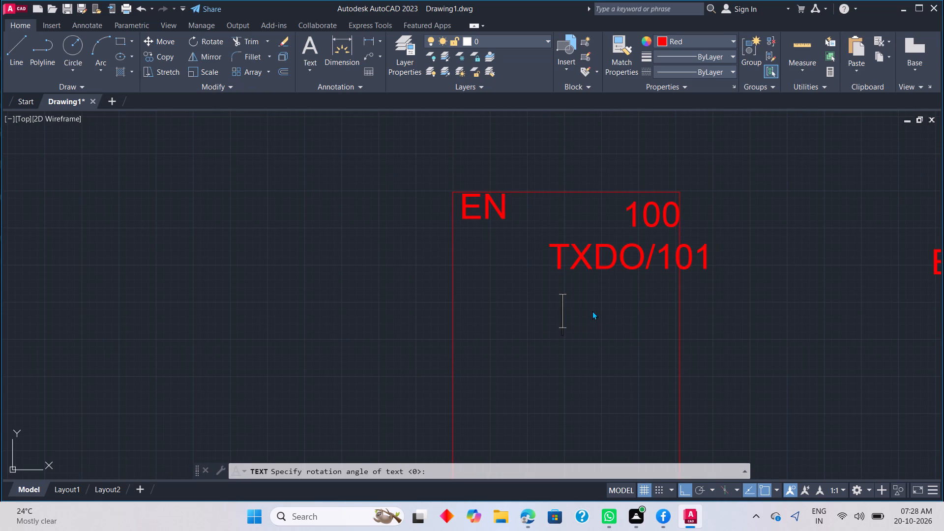
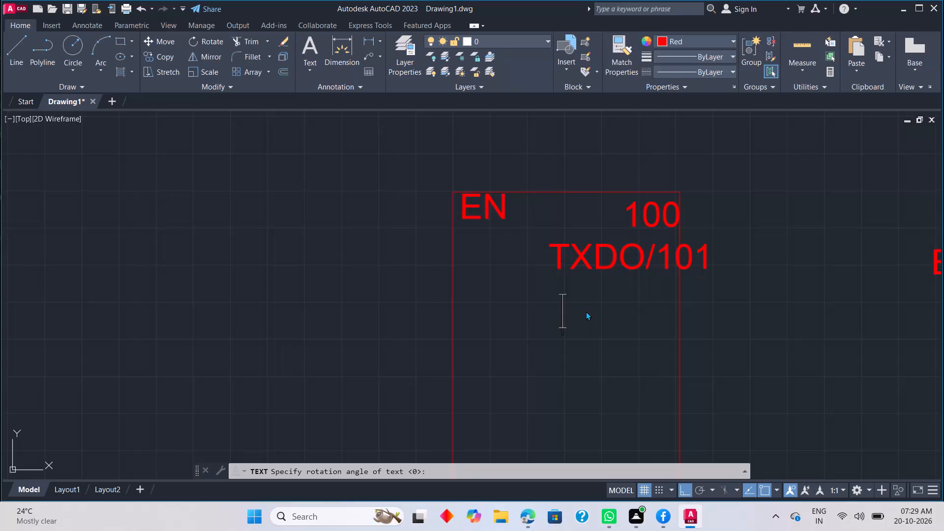
Enter 102 as the text below TXDO/101 inside the rectangle.
text(102)
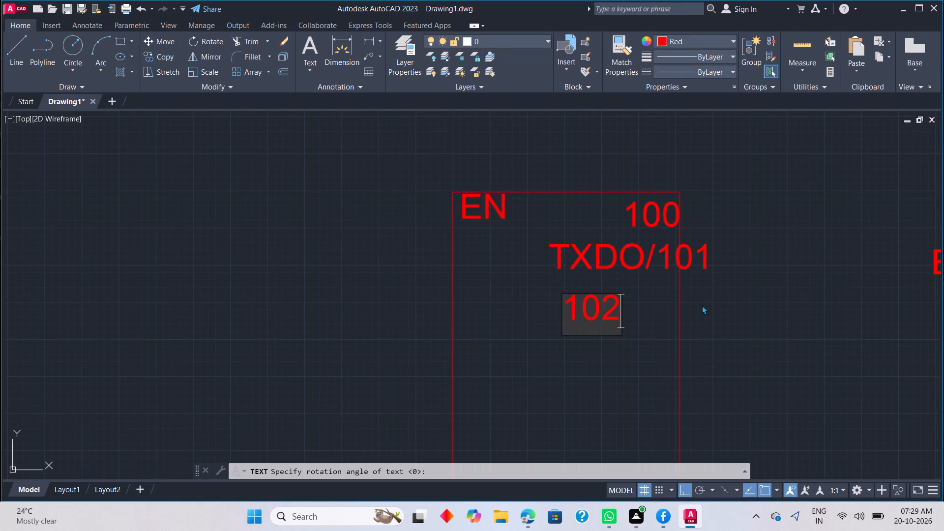
Add the texts 103, 104 and 105 outside the rectangle's right edge: 103 level with 102, 104 just below it, 105 above it.
middle_drag(635, 377, 634, 338)
middle_drag(646, 322, 511, 326)
click(586, 275)
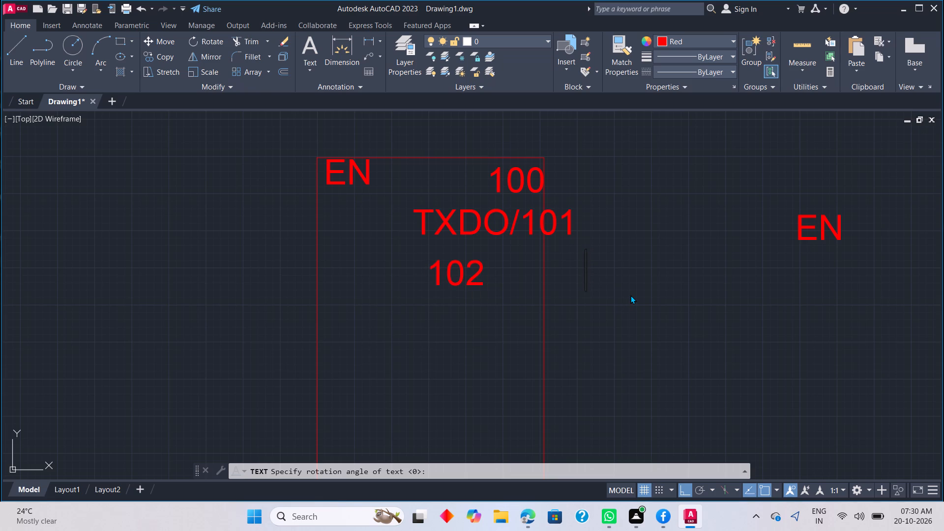
text(10)
key(3)
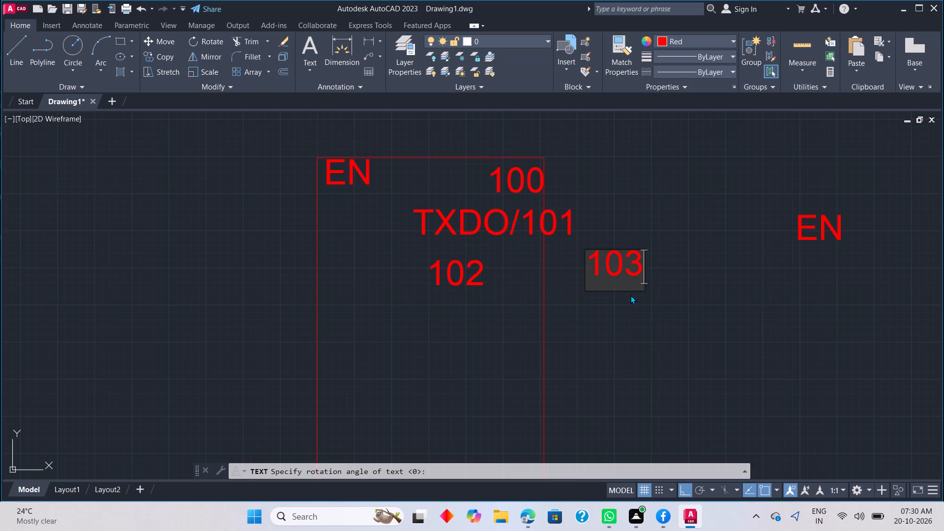
click(596, 313)
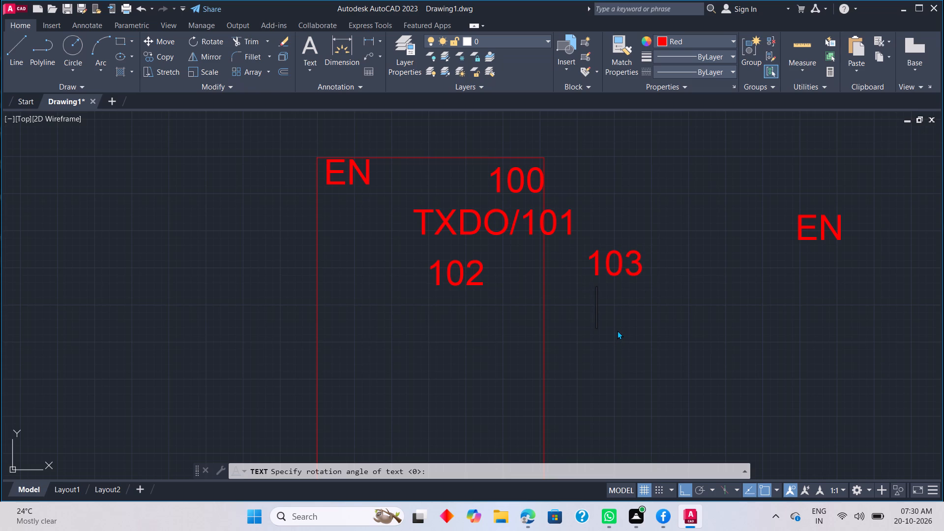
text(104)
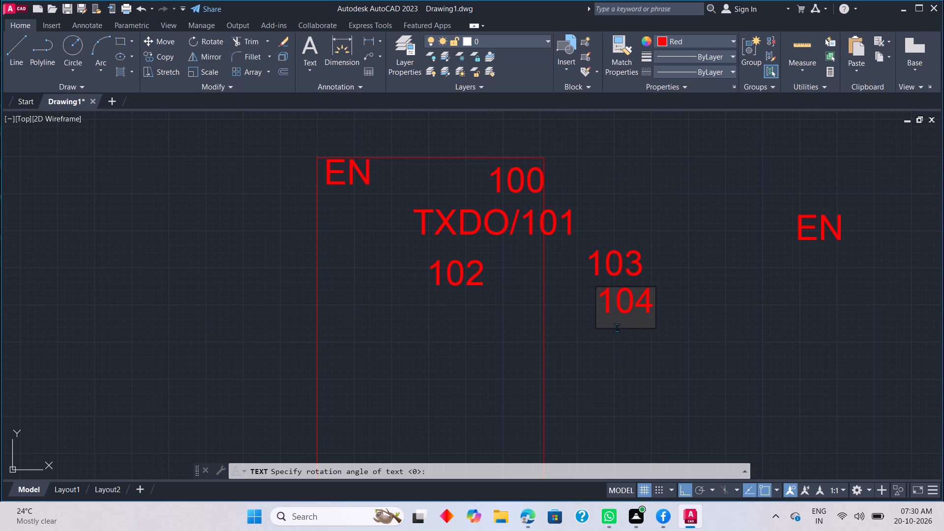
click(606, 200)
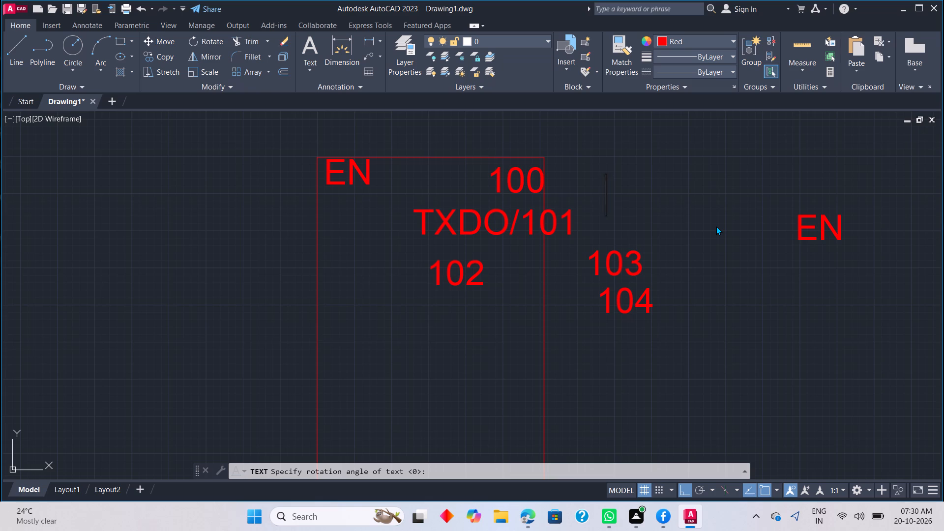
text(105)
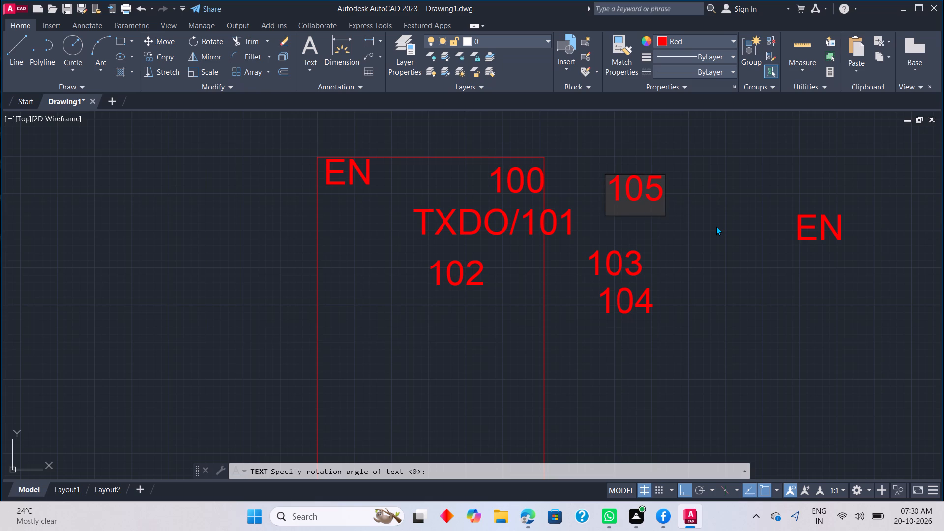
Add the text 1012 to the right of 104 and the text 1013 below 104.
click(703, 307)
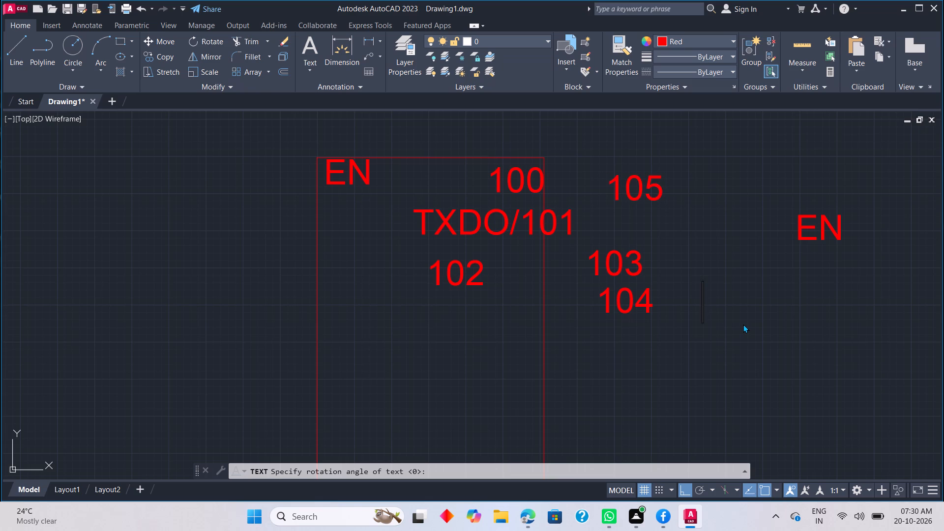
text(1012)
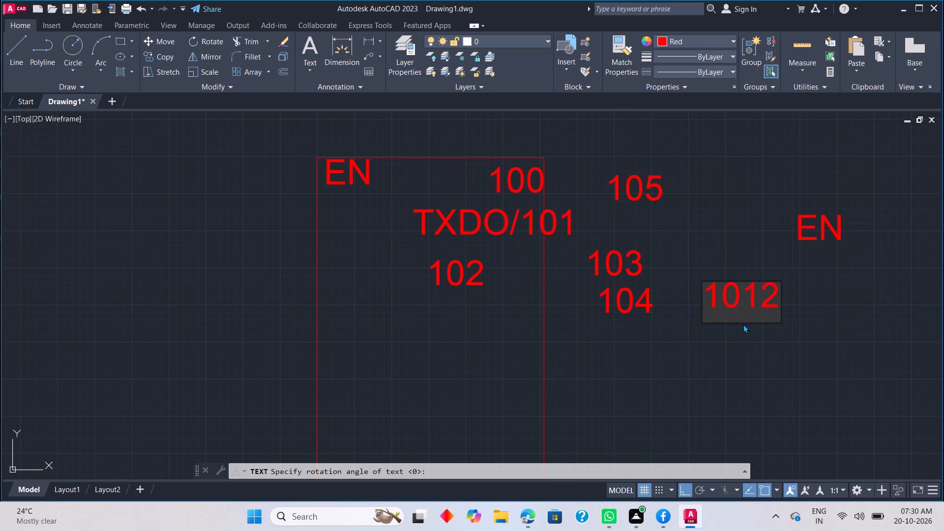
click(619, 369)
text(103)
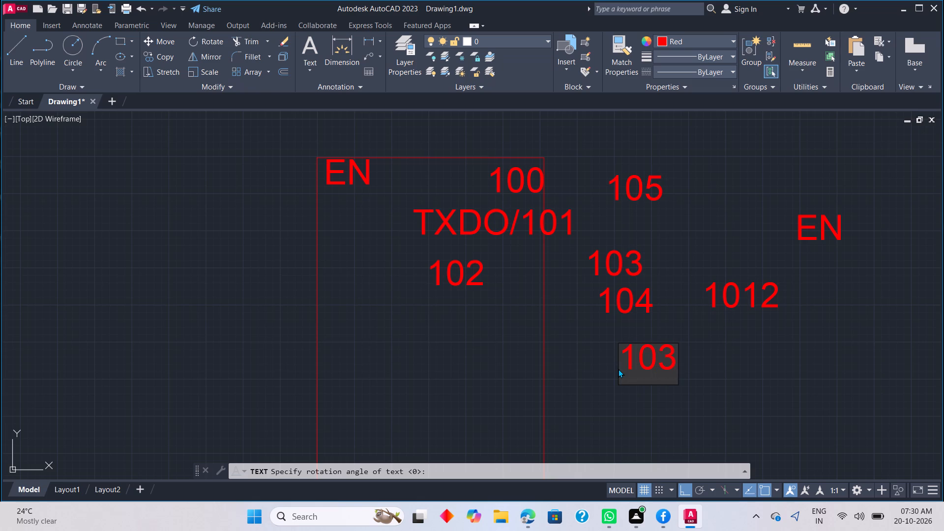
key(BackSpace)
text(13)
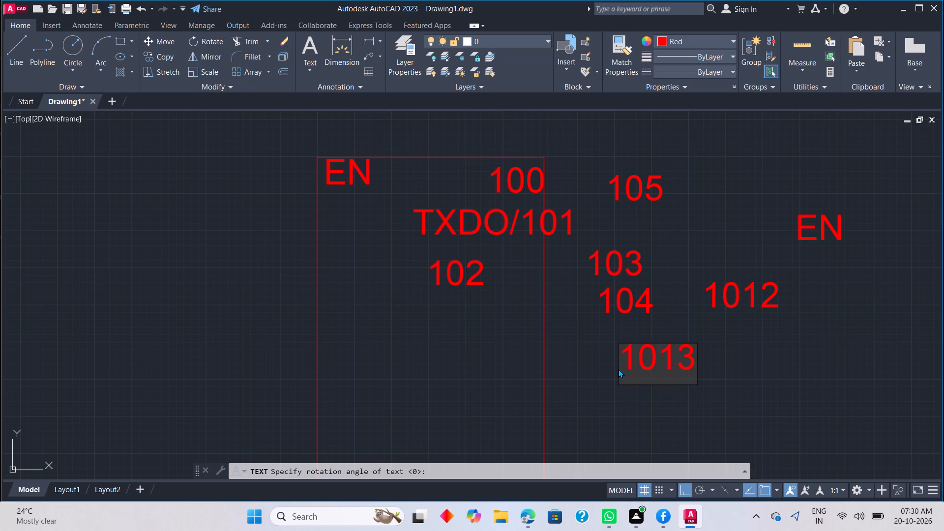
Add the texts 1014 to the right of 1013, 1015 just below 1013, and 1016 below 1014.
click(765, 383)
text(1014)
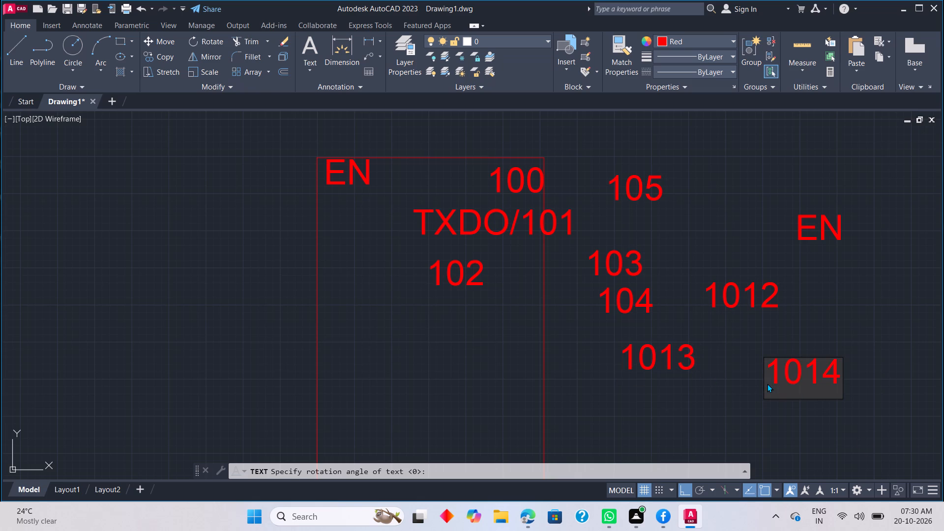
click(665, 418)
text(1015)
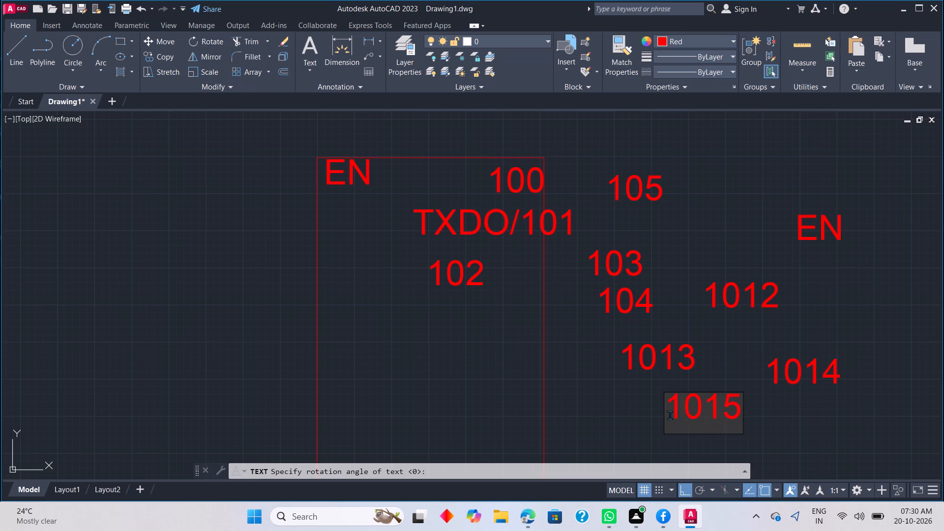
click(793, 426)
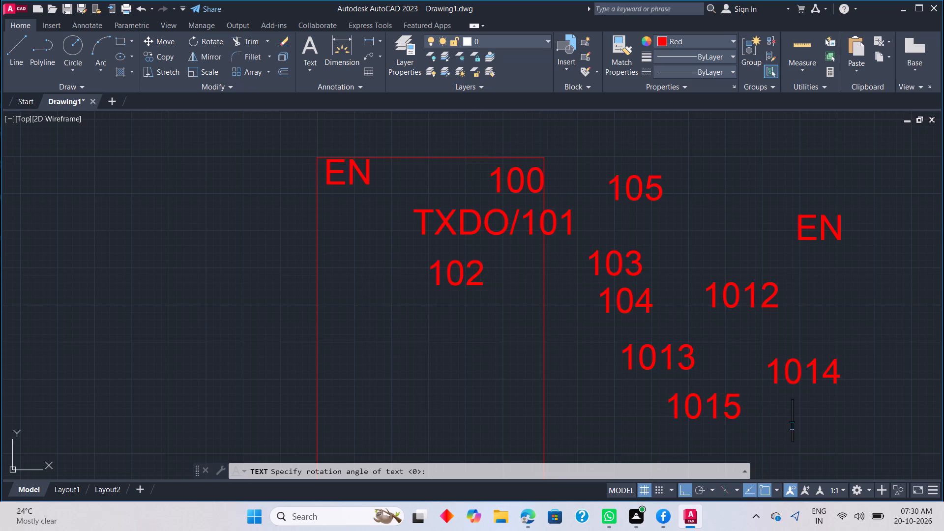
text(1016)
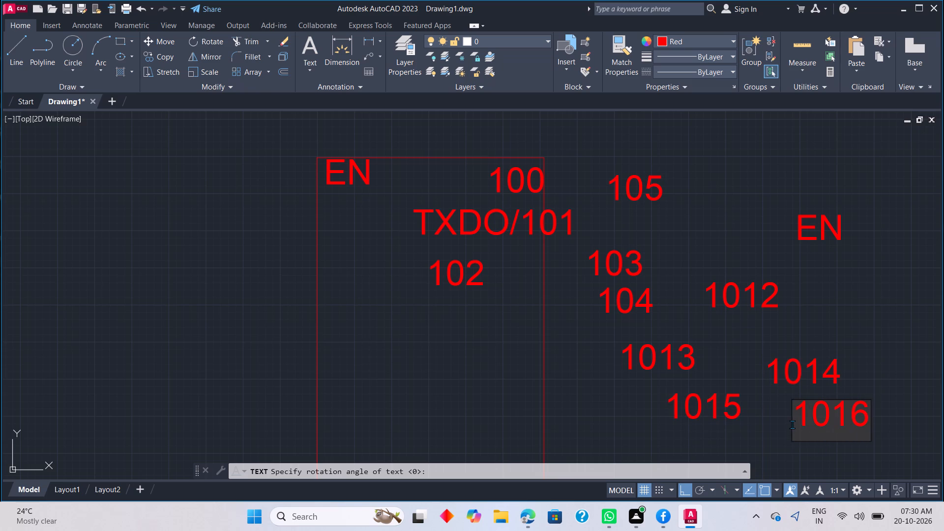
Add the text 1017 to the right of 1012, and the text 1018 between 105 and the EN outside the rectangle.
click(819, 317)
text(101)
key(7)
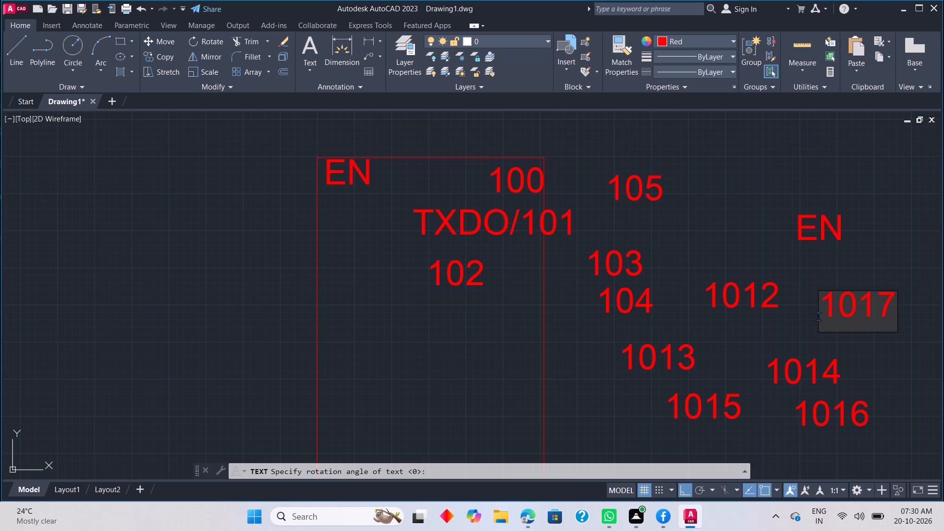
drag(687, 226, 688, 237)
text(101)
key(8)
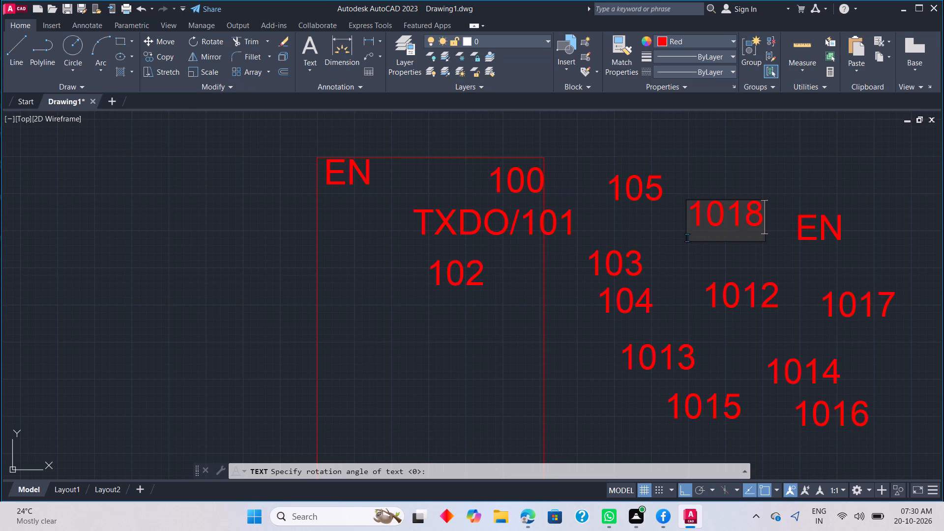
Add the text 1019 just above 1012, and the text 1021 between the outer EN and 1017.
click(677, 272)
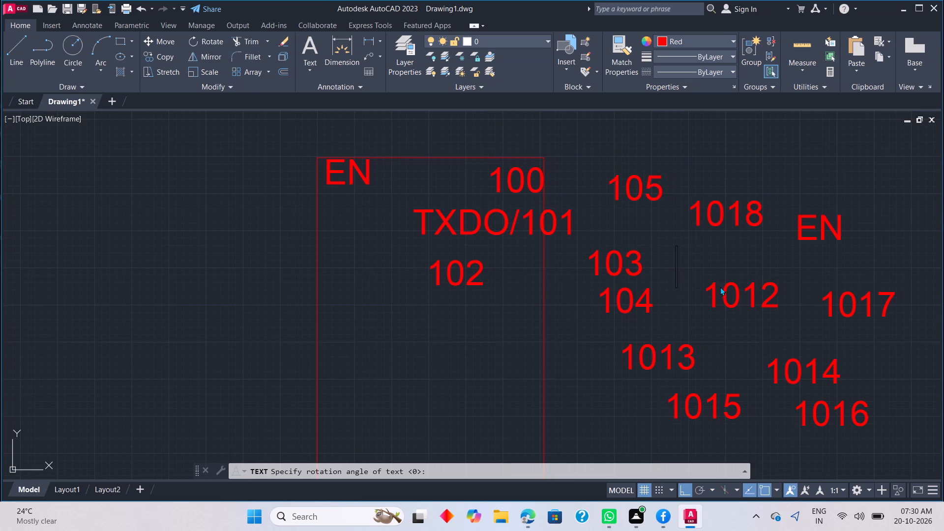
text(10)
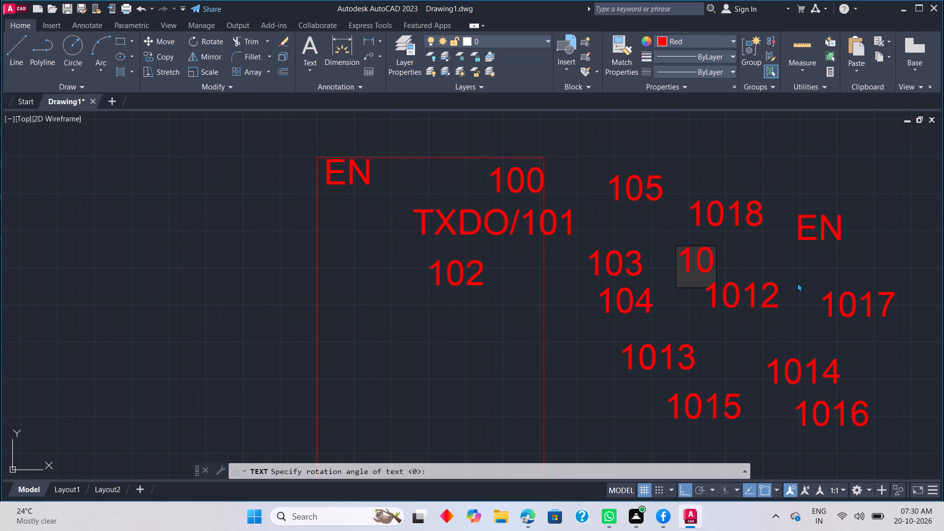
text(19)
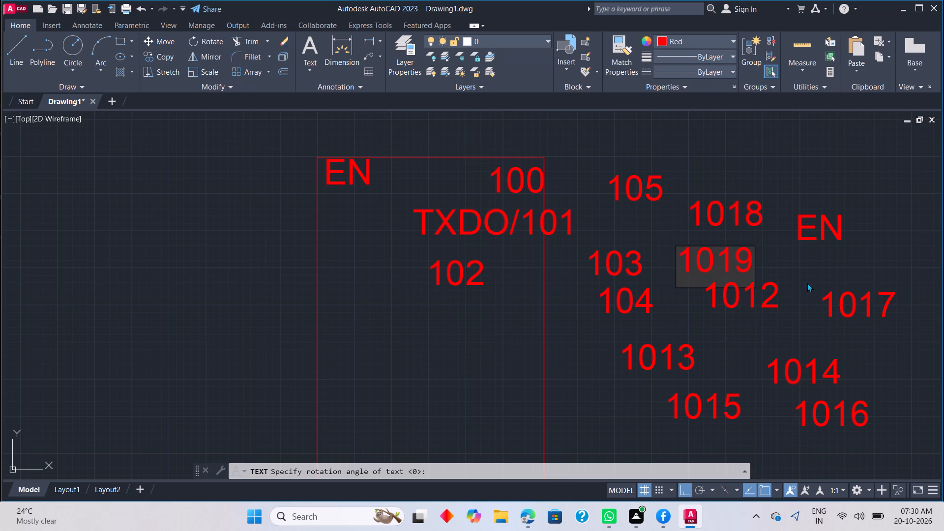
click(807, 276)
text(101)
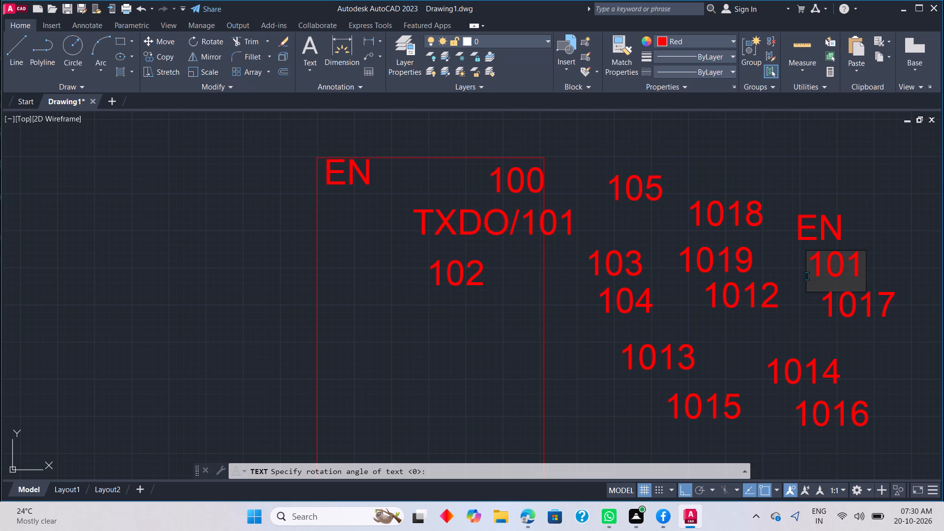
key(BackSpace)
text(21)
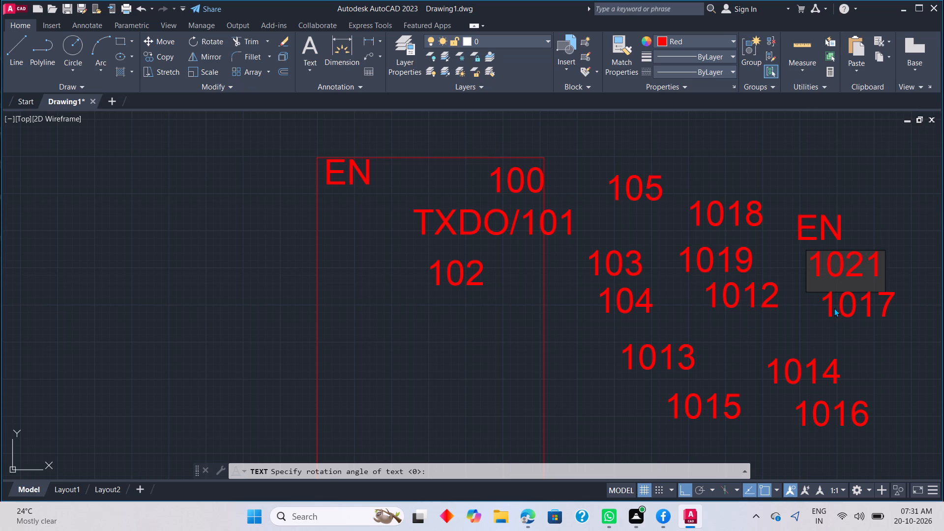
Add the text 1022 below 1012, in the gap above 1014.
click(726, 347)
text(101)
key(BackSpace)
text(21)
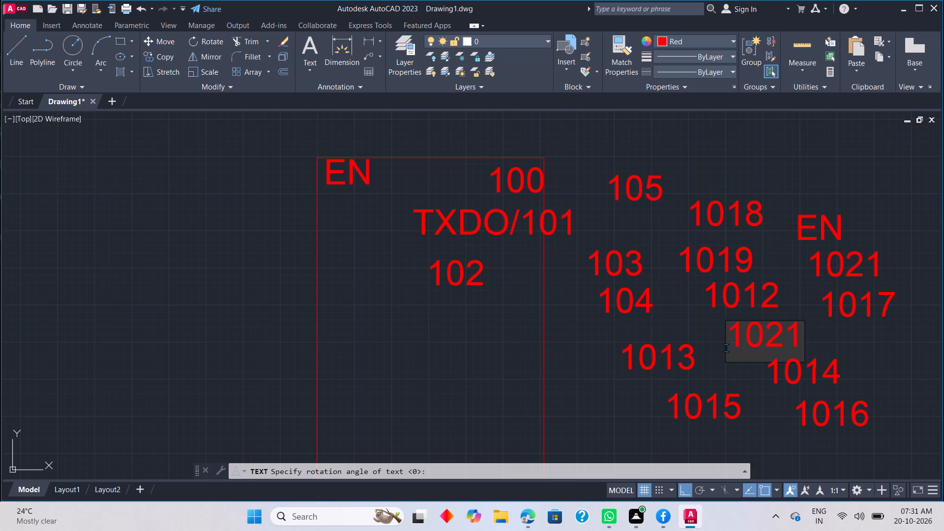
key(BackSpace)
key(2)
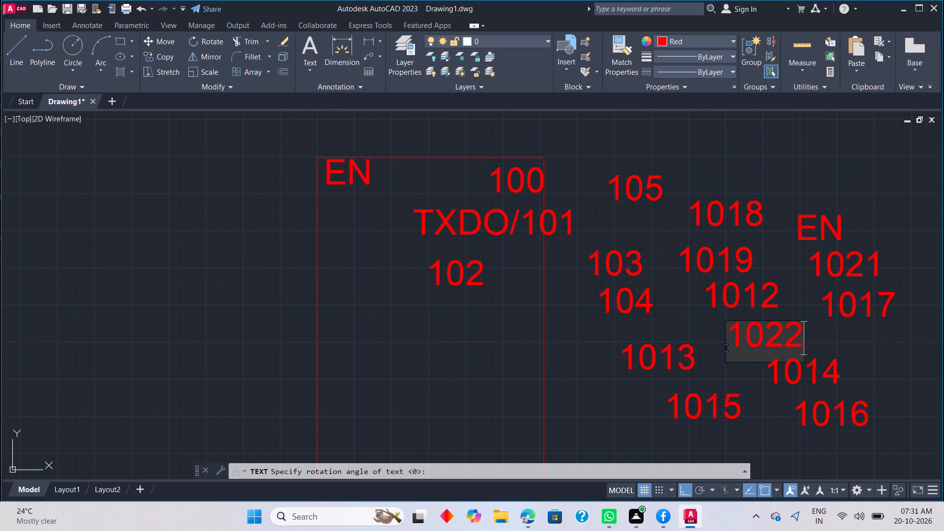
Add the text 1023 below 1017, to the right of 1014.
click(858, 361)
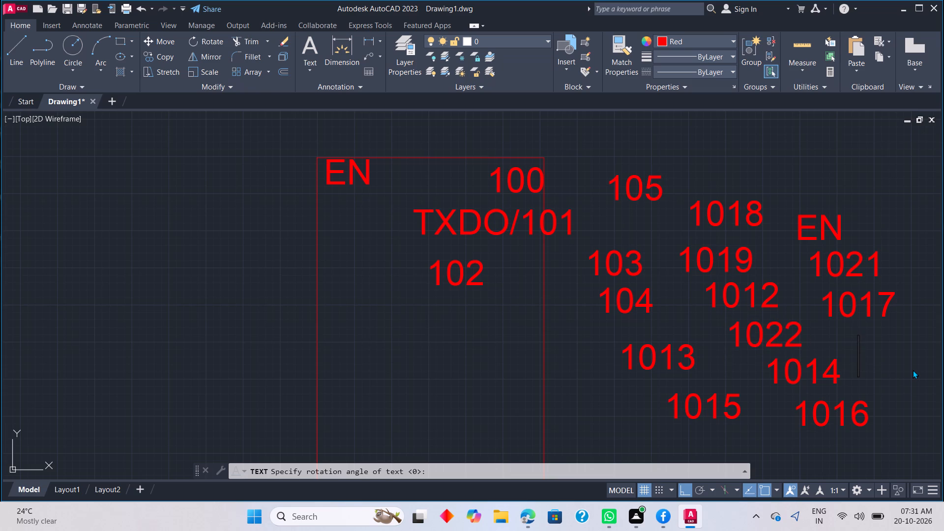
text(101)
key(BackSpace)
text(23)
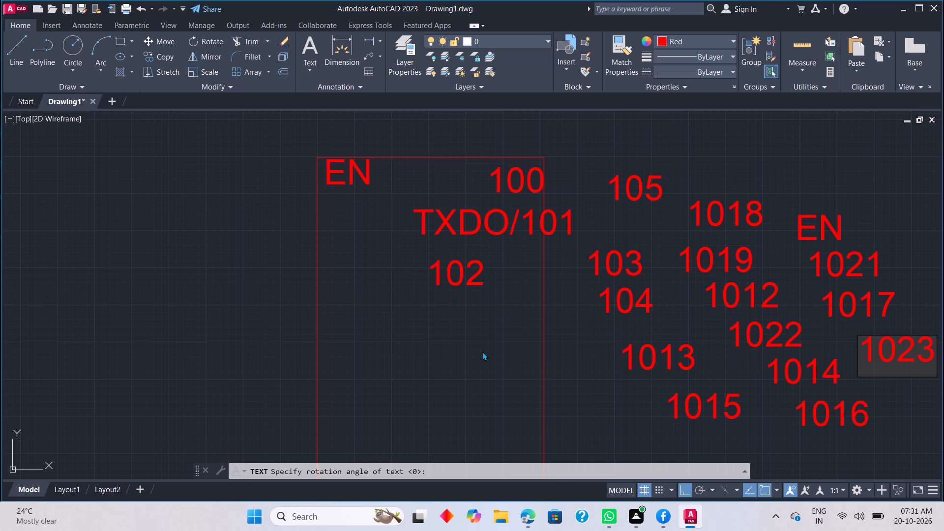
Add the text 1025 in the empty area above the EN outside the rectangle.
middle_drag(737, 152, 649, 178)
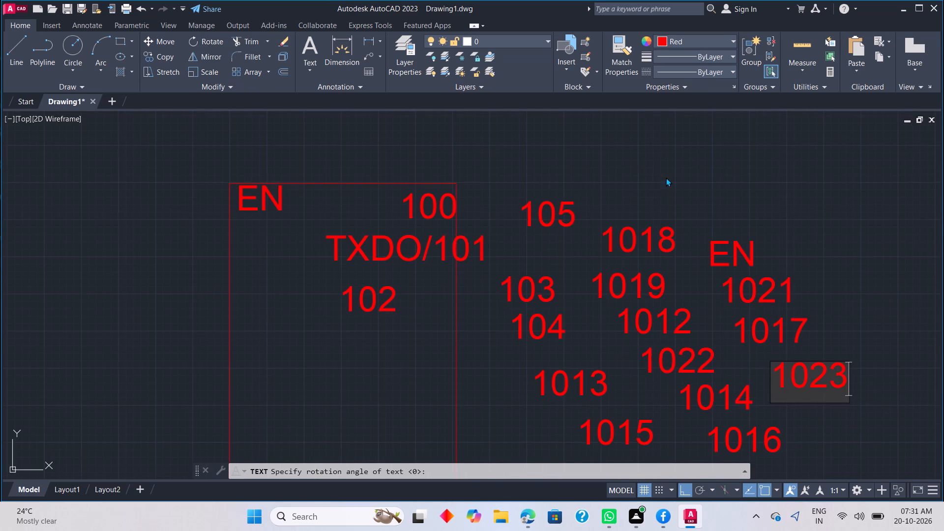
click(692, 183)
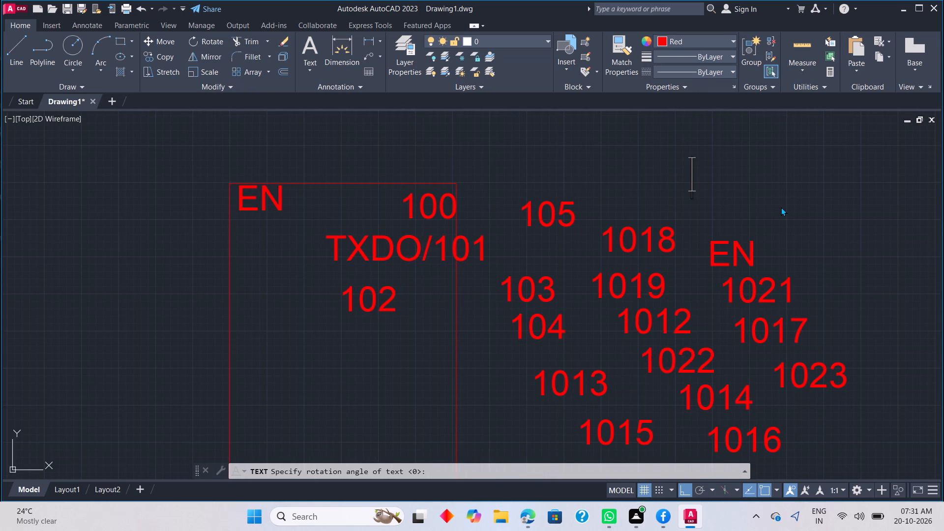
text(10)
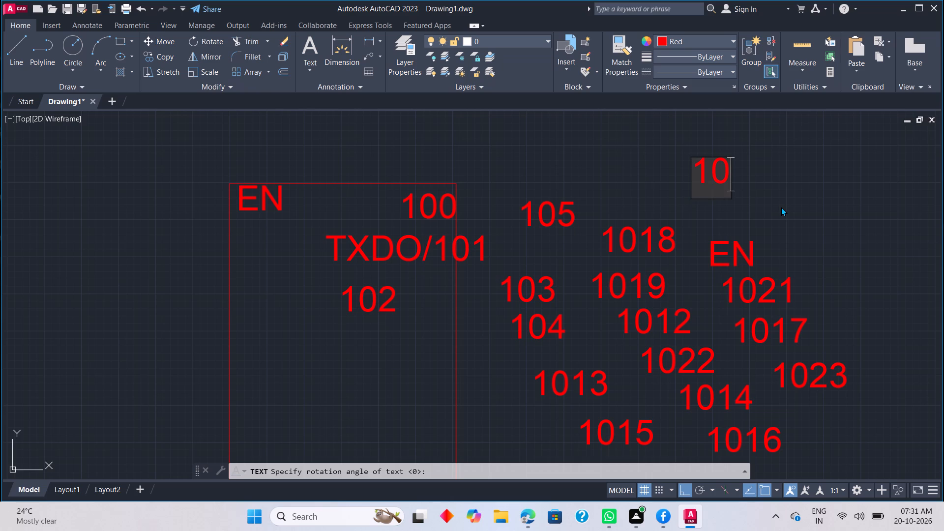
key(2)
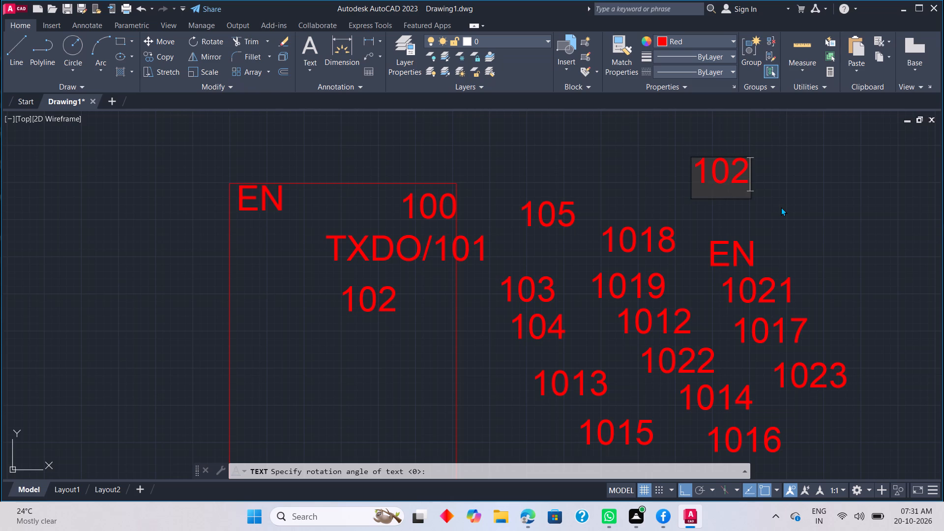
key(5)
Add the text 1026 below and to the right of 1025, and the text 1027 immediately left of 1025.
click(799, 236)
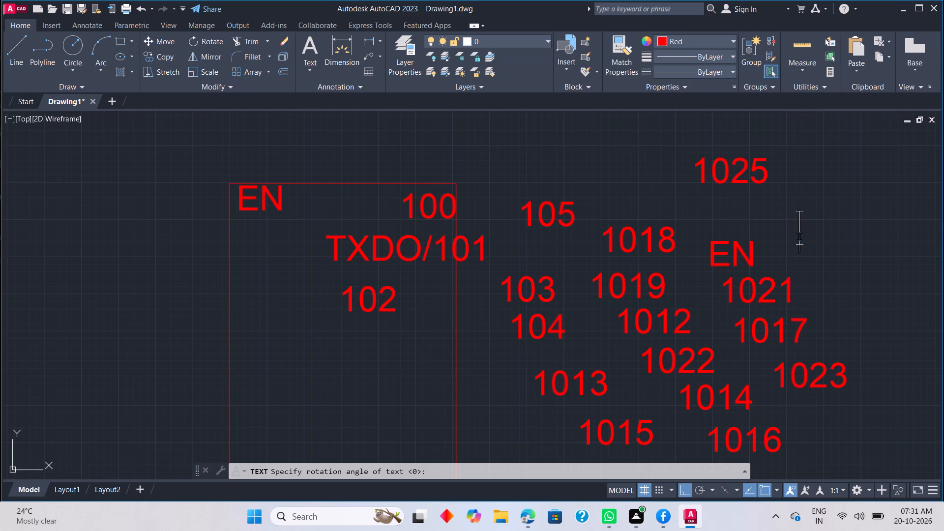
text(102)
key(6)
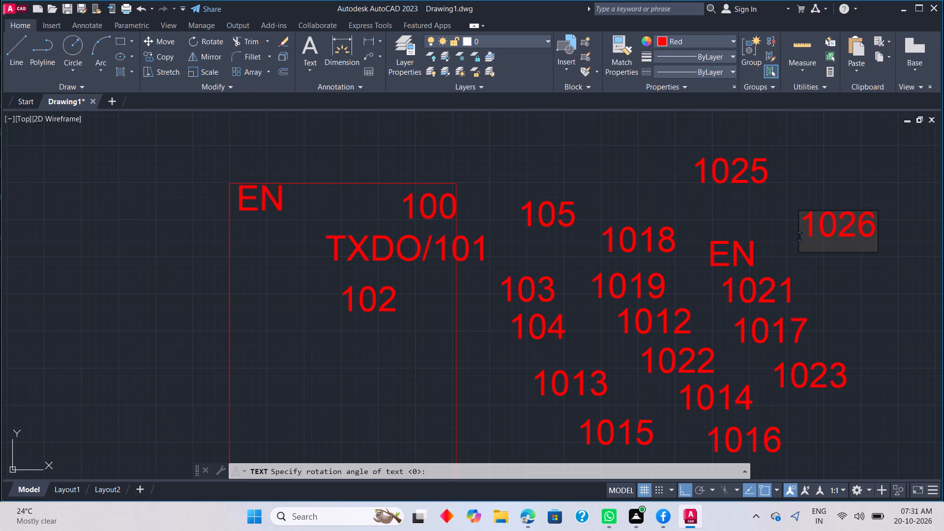
click(613, 187)
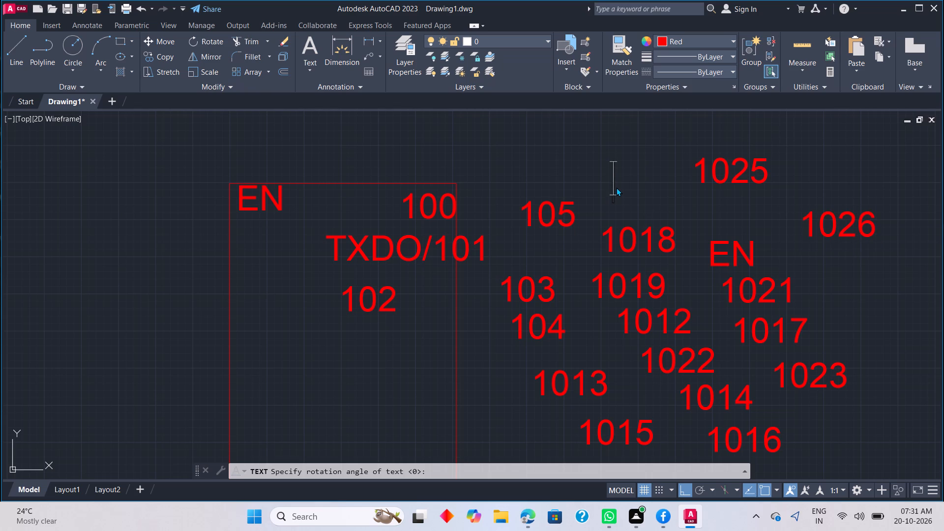
text(102)
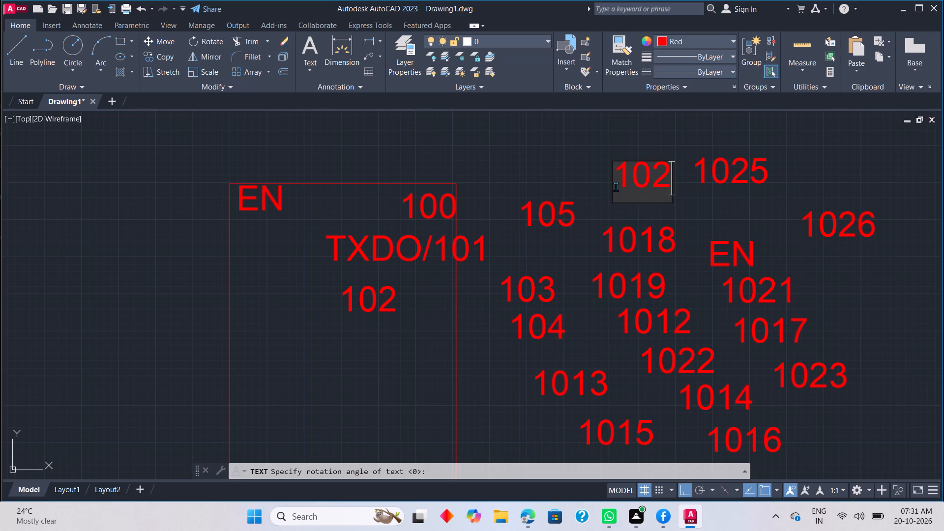
key(7)
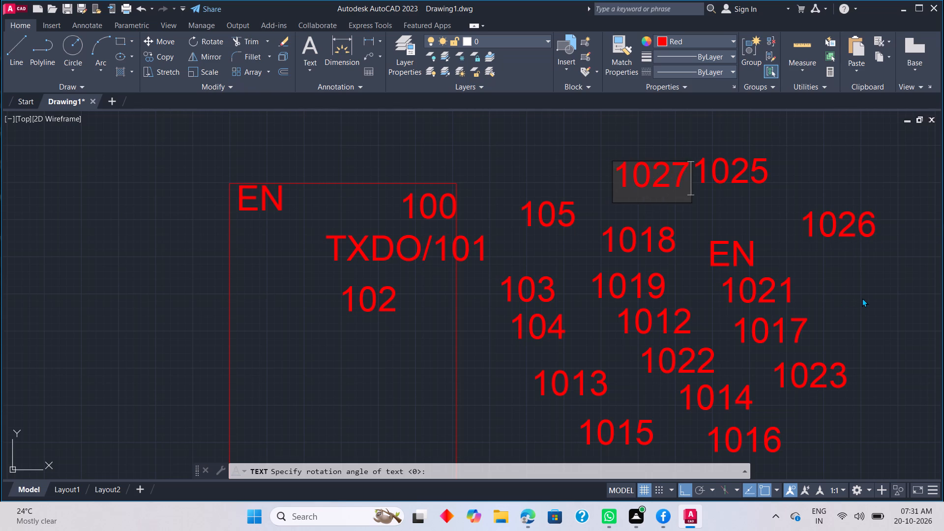
Add the text 1032 to the right of 1021, below 1026.
click(862, 298)
text(102)
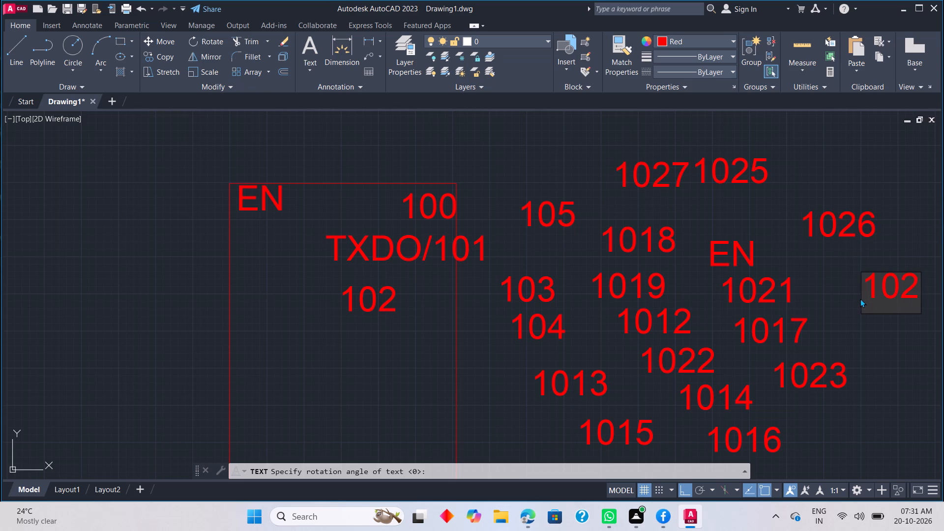
key(BackSpace)
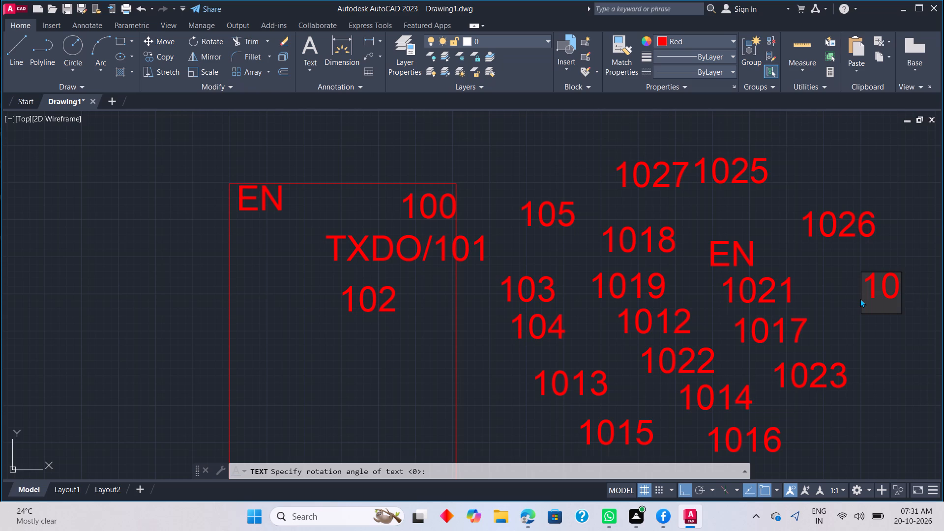
key(3)
key(2)
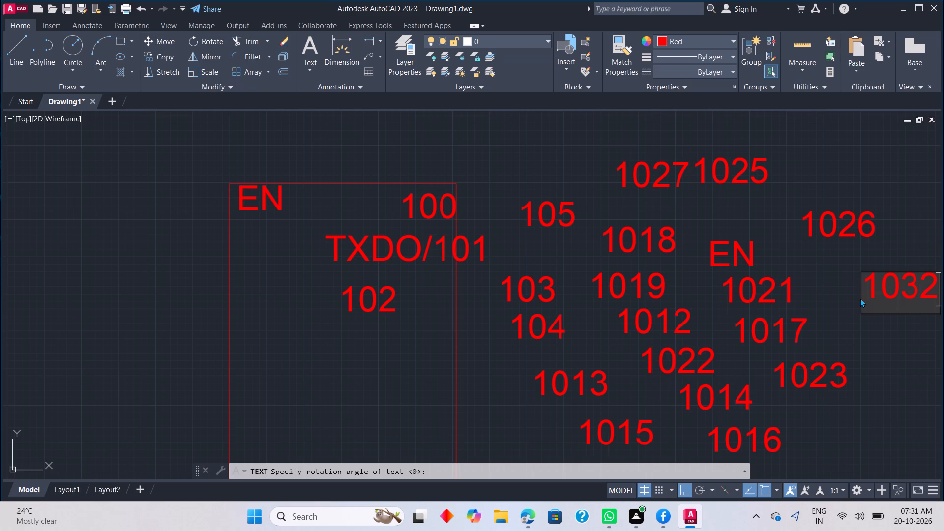
Add the text 1034 above 1026, and the text 1033 to the right of 1023.
click(802, 182)
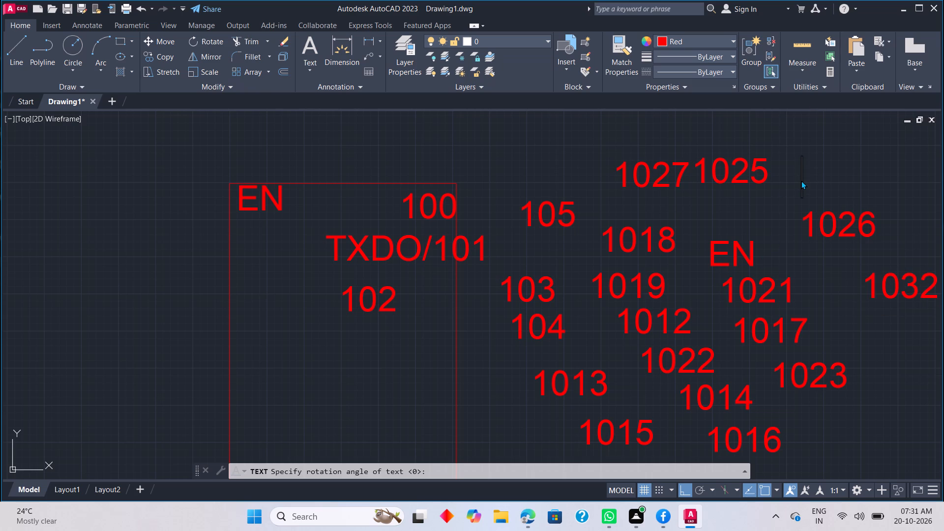
text(10)
text(34)
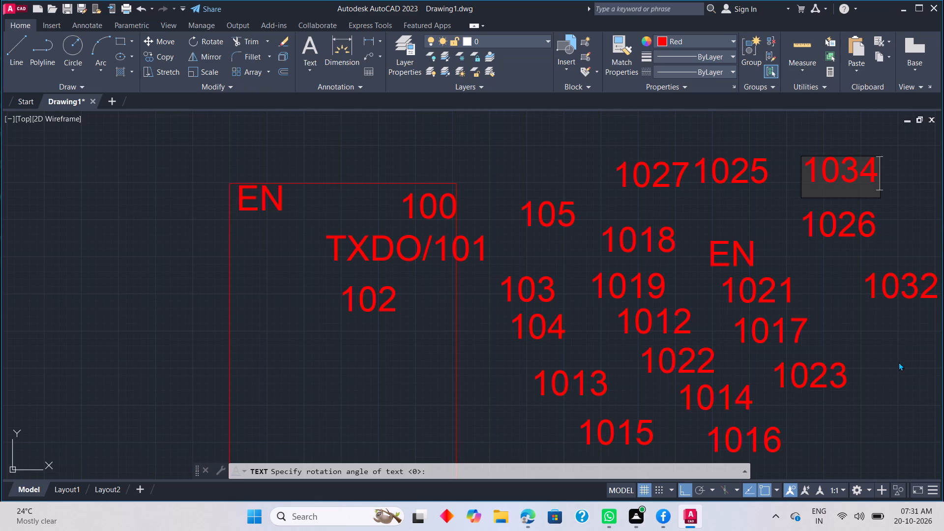
click(879, 377)
text(1033)
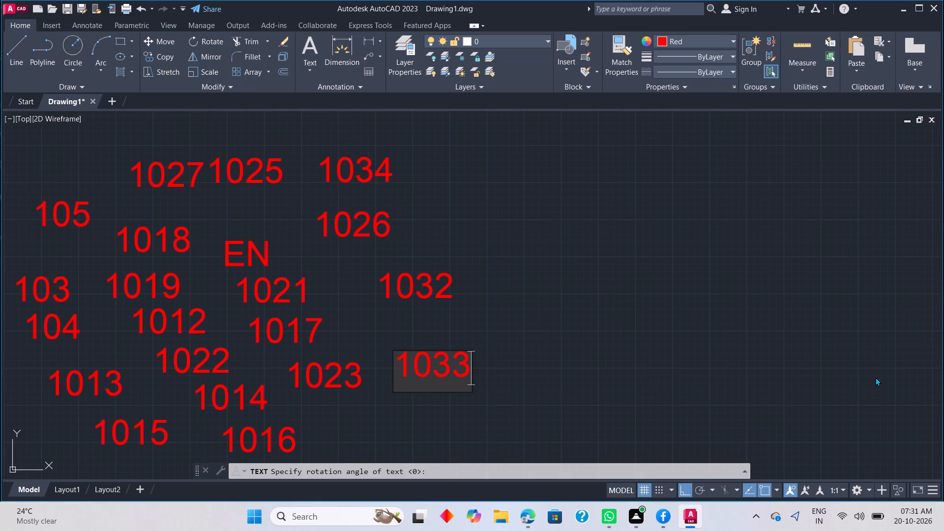
Add the text 1035 in the gap between 1032 and 1033.
middle_drag(438, 349, 539, 286)
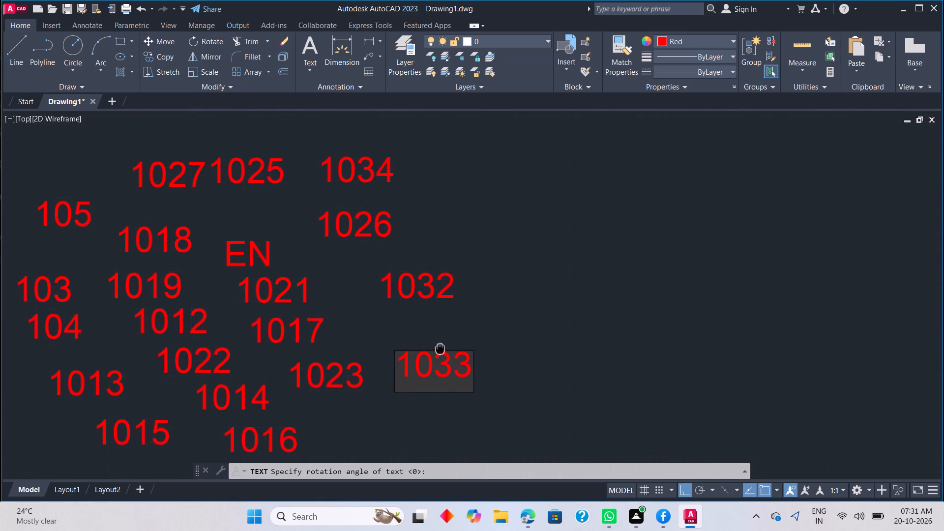
middle_drag(539, 286, 576, 257)
click(536, 233)
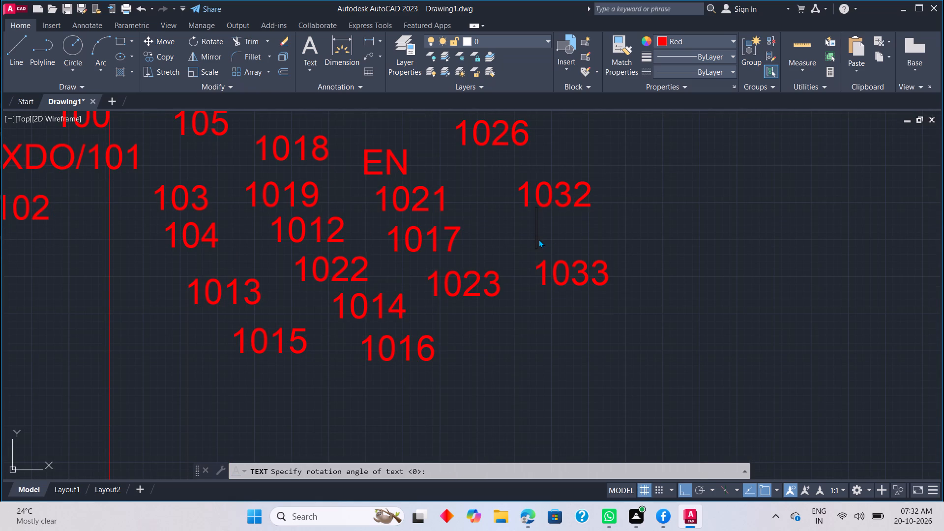
text(10)
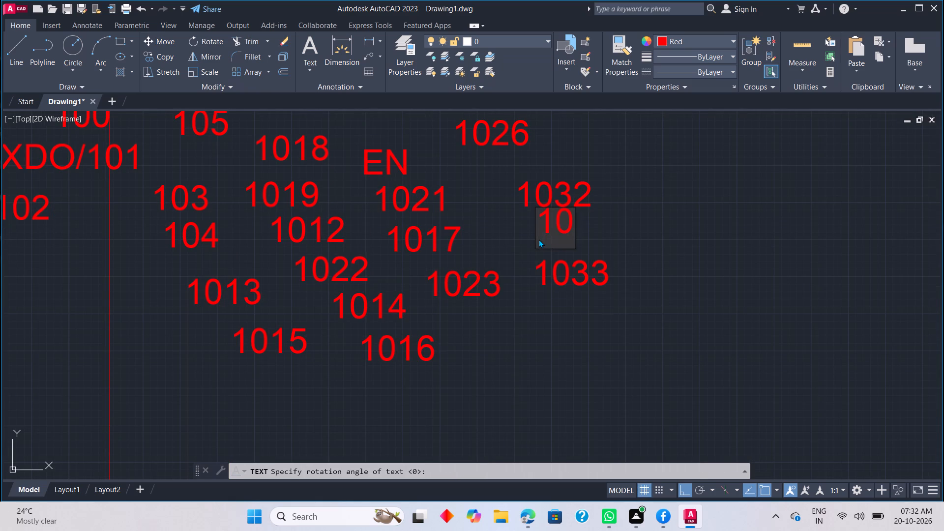
text(35)
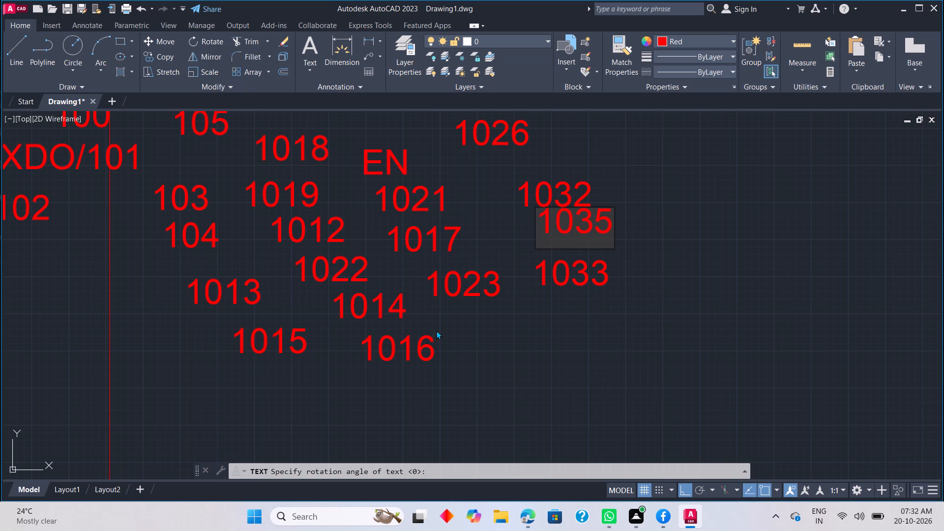
Add the text 25 below 1033 and the text 35 further down to its left, ending the text command.
middle_drag(530, 322, 628, 278)
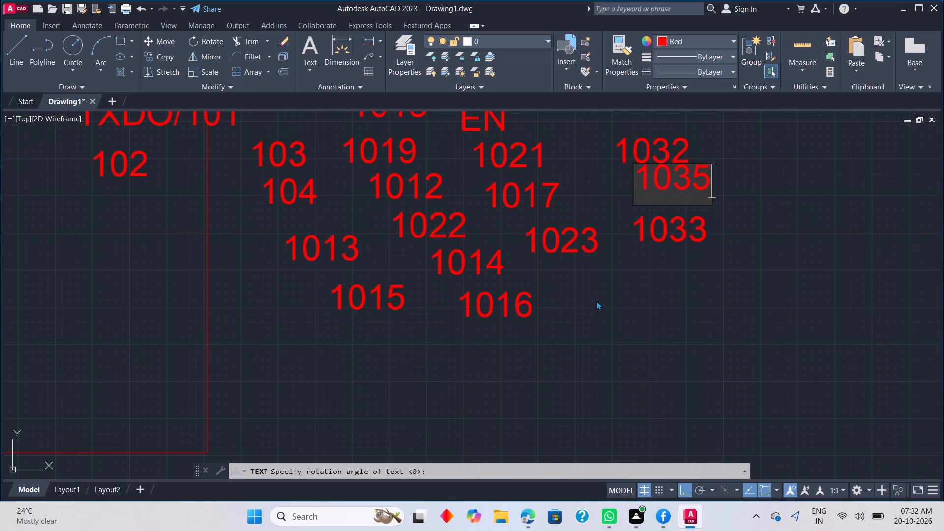
scroll(599, 289, down, 1)
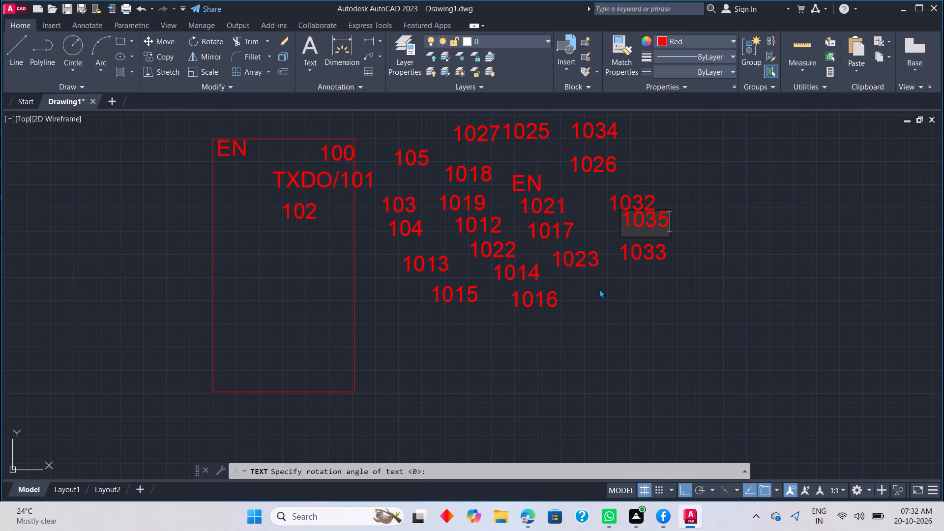
scroll(599, 289, down, 1)
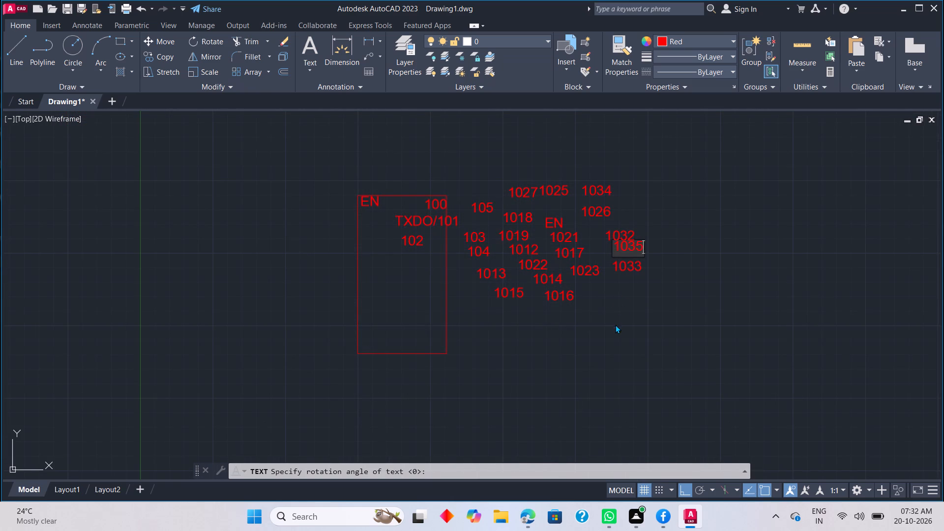
drag(614, 327, 612, 333)
text(25)
click(581, 369)
text(35)
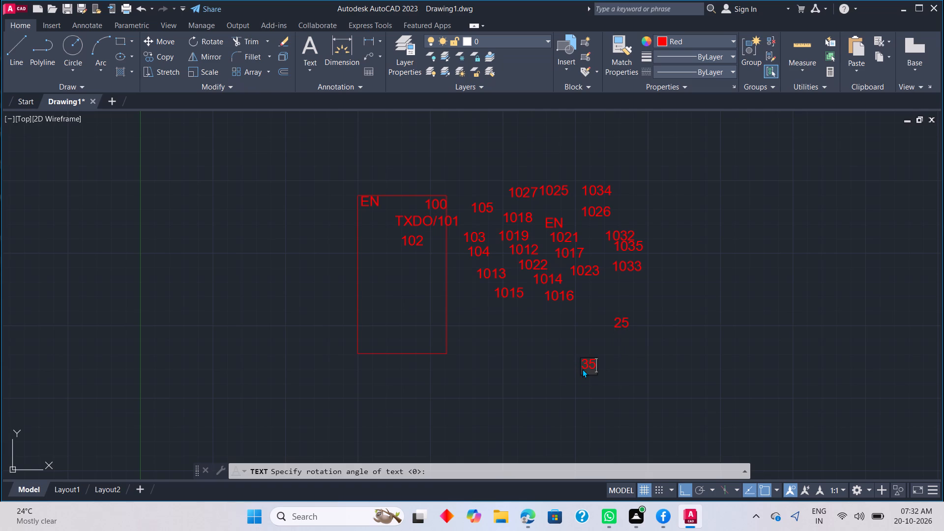
click(663, 337)
key(Escape)
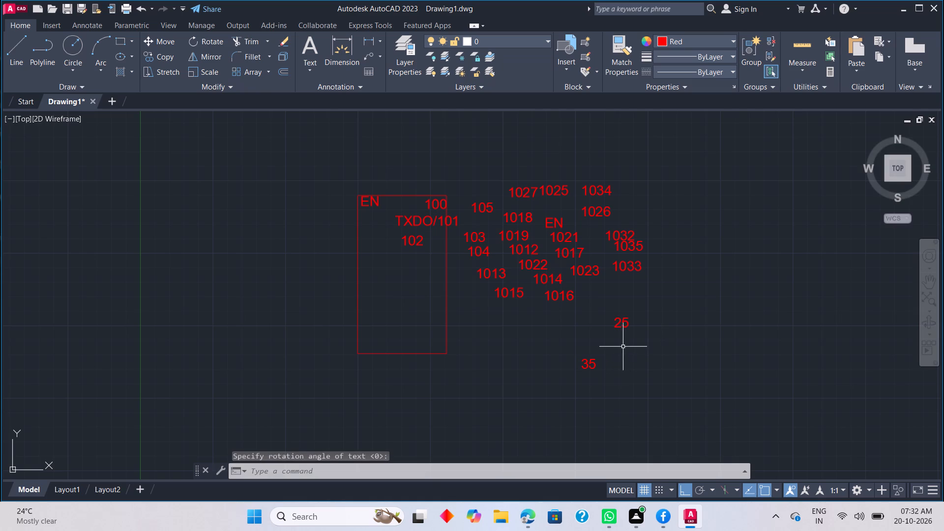
Move the TXDO/101 text about 2 units left so it fits inside the rectangle's right edge.
scroll(478, 270, up, 1)
middle_drag(444, 206, 455, 220)
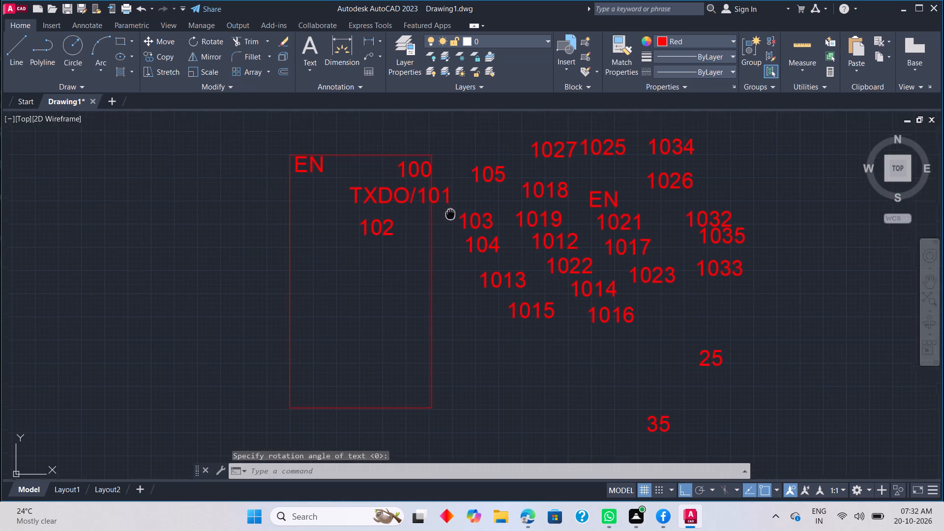
middle_drag(455, 220, 474, 251)
scroll(450, 242, up, 3)
middle_drag(445, 239, 560, 254)
scroll(445, 239, down, 1)
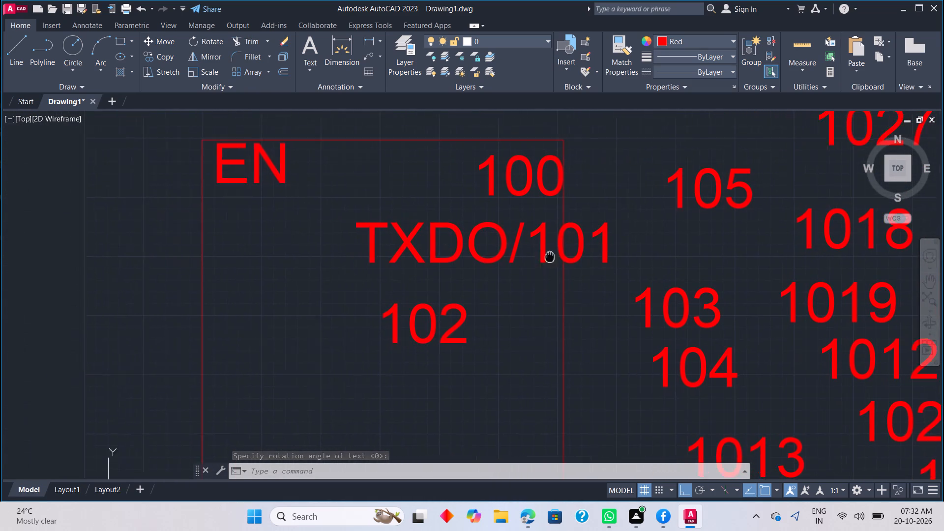
middle_drag(560, 254, 563, 253)
click(535, 244)
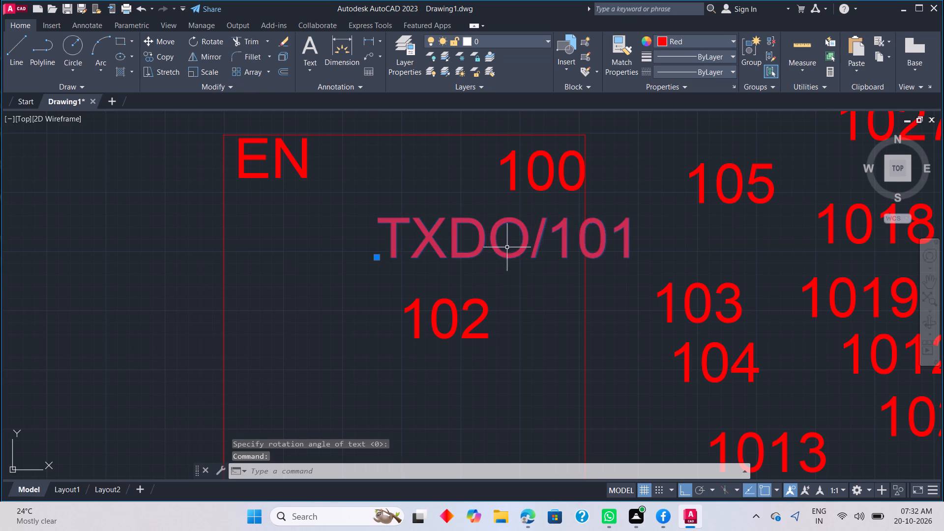
click(375, 256)
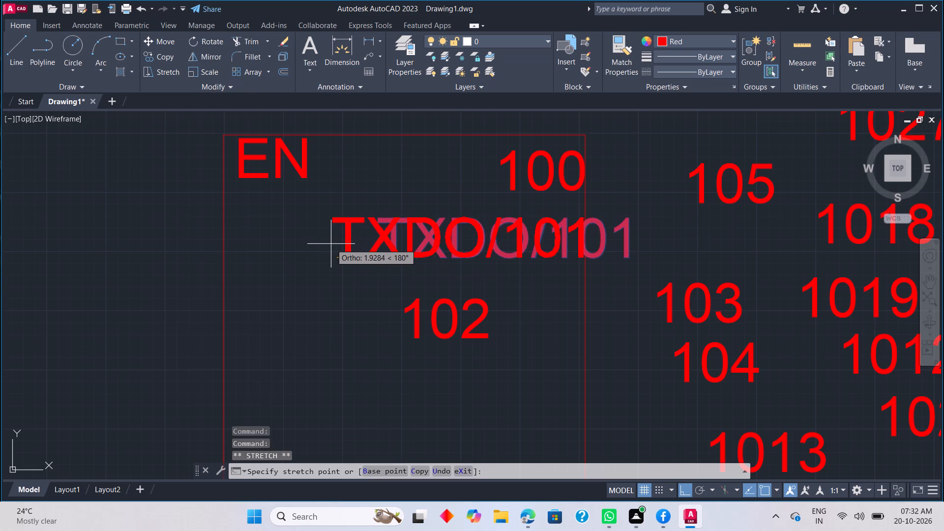
click(327, 242)
key(Escape)
Stretch the rectangle's left edge outward by about 3.4 units.
middle_drag(310, 256, 311, 255)
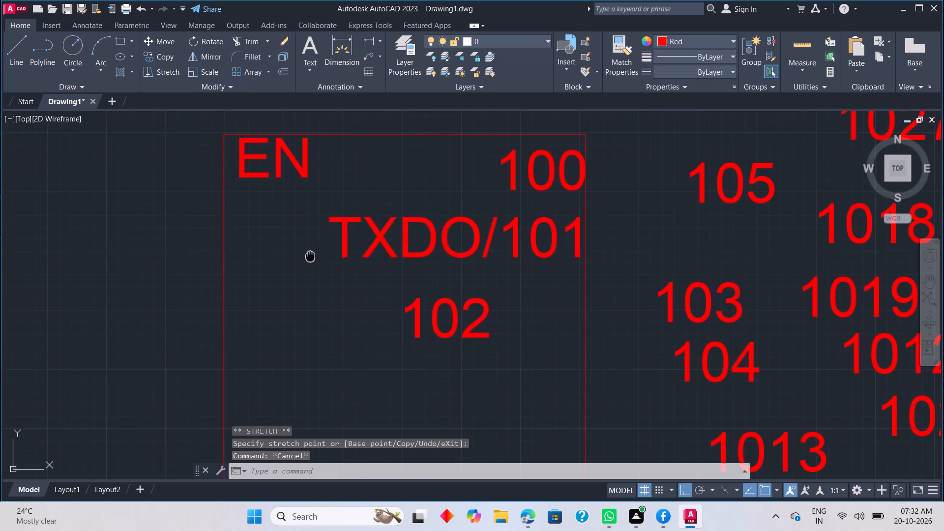
middle_drag(311, 255, 380, 244)
scroll(381, 245, down, 4)
middle_drag(381, 283, 421, 275)
scroll(421, 275, up, 3)
scroll(390, 276, down, 2)
click(381, 276)
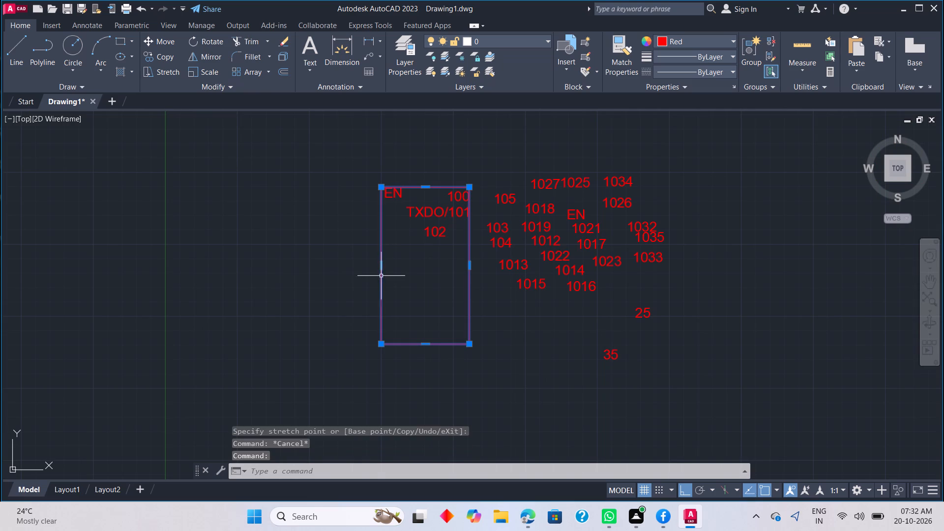
click(381, 265)
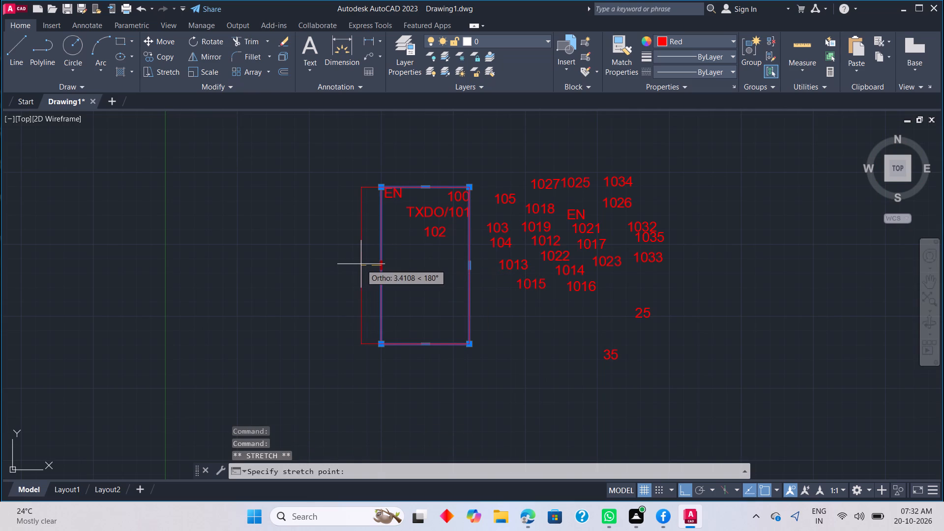
click(361, 264)
key(Escape)
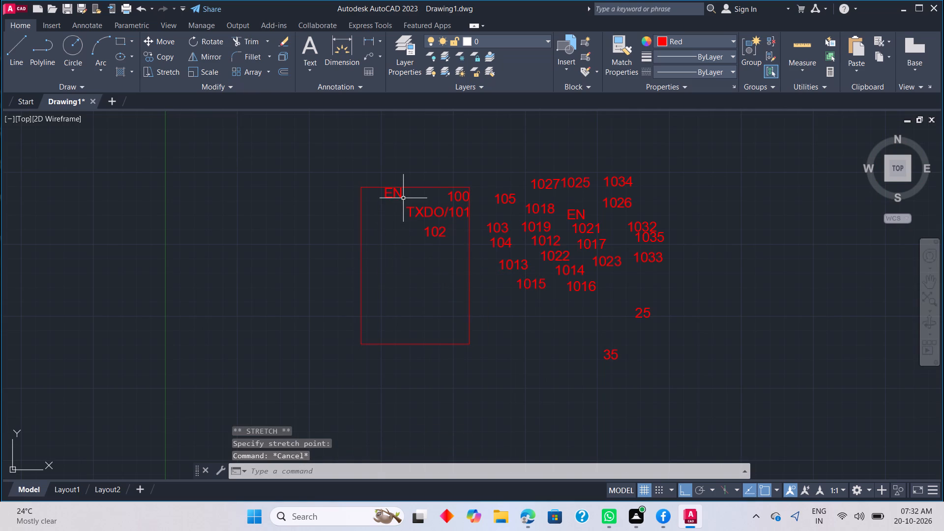
Move the EN text inside the rectangle about 3.1 units left, close to the rectangle's left edge.
click(402, 196)
middle_drag(396, 204, 412, 241)
scroll(411, 241, up, 2)
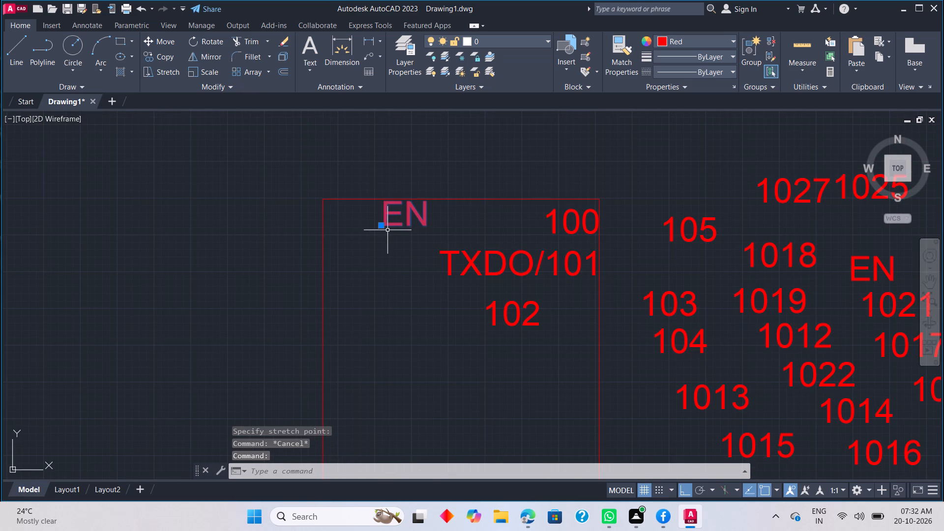
click(380, 227)
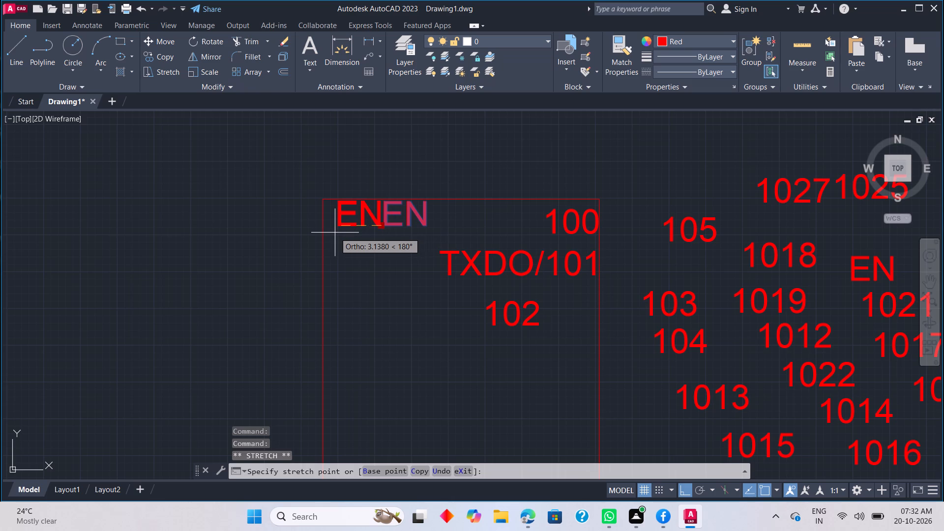
click(335, 233)
key(Escape)
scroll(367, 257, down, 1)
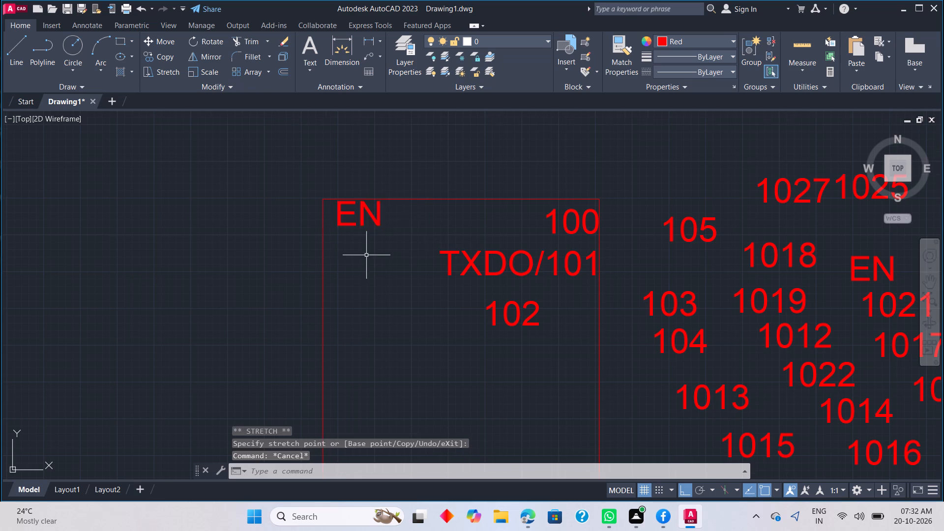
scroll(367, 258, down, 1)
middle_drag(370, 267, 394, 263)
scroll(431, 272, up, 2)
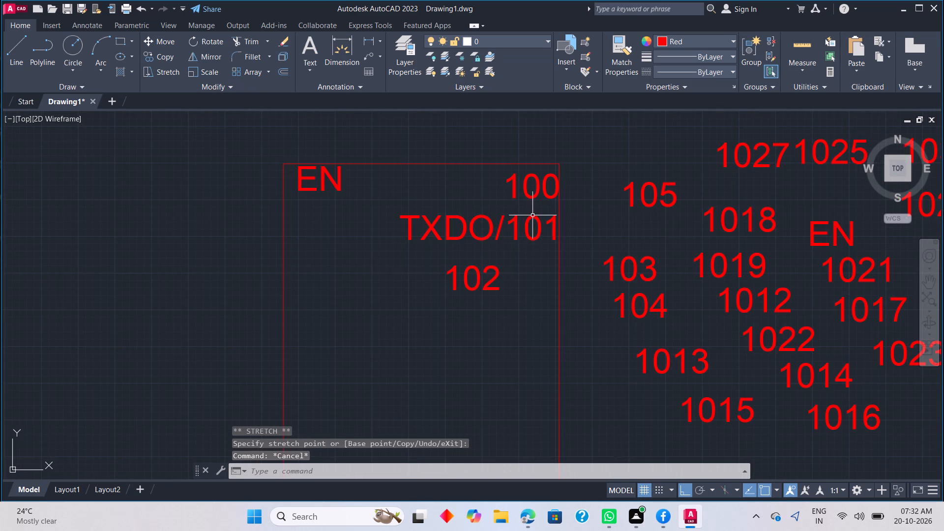
Move the 100 text about 0.5 units left, just inside the rectangle's right edge.
click(530, 197)
click(502, 199)
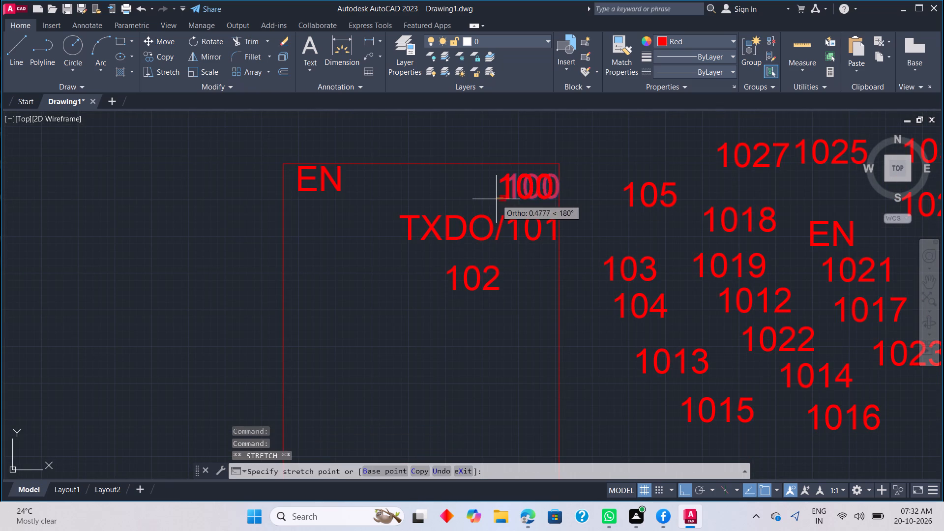
click(496, 199)
key(Escape)
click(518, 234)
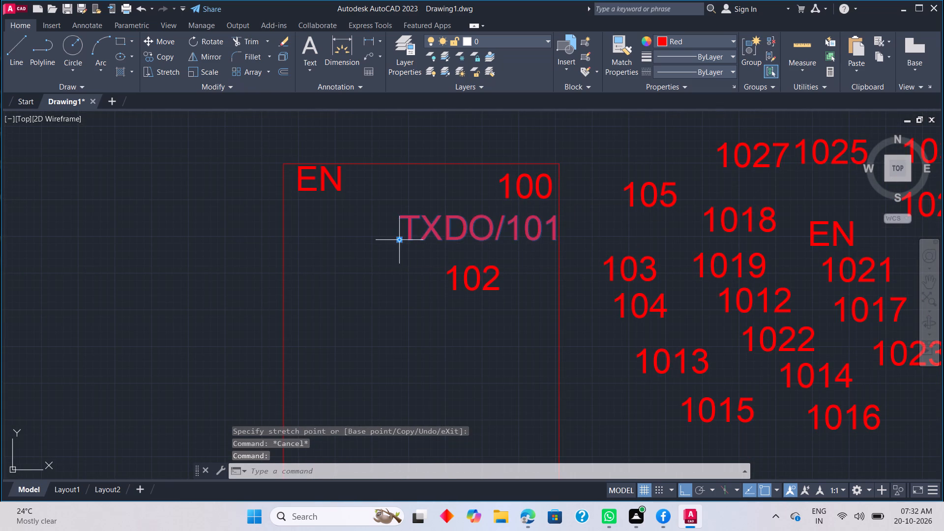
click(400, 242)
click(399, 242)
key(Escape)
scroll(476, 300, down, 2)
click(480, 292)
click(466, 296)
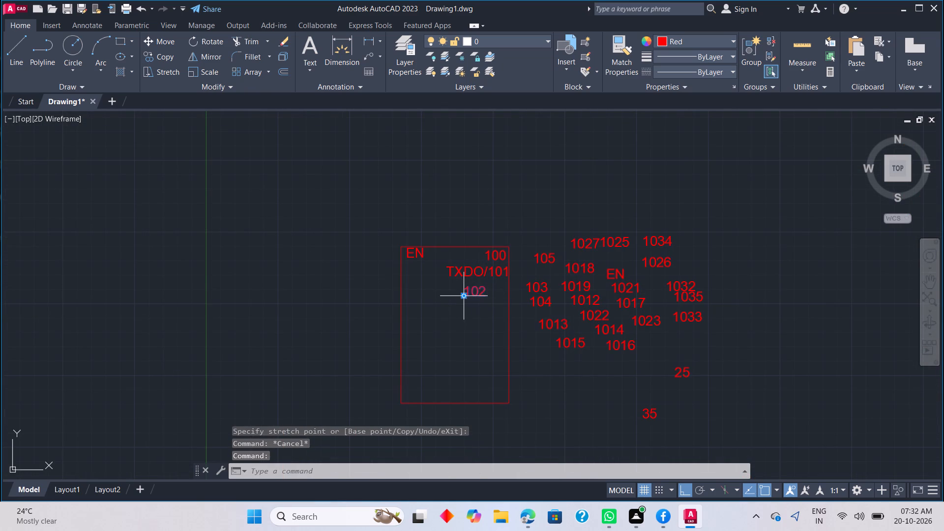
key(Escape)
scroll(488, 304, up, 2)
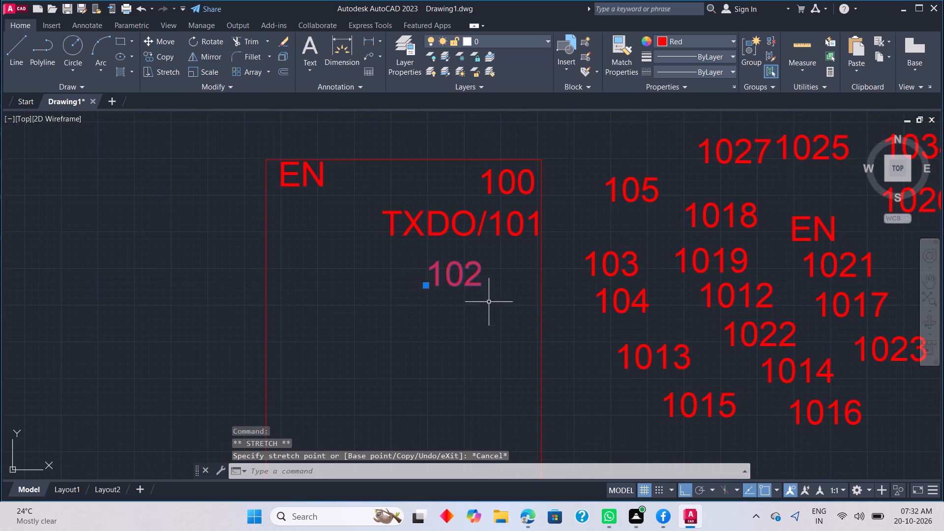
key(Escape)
Move the TXDO/101 text straight up slightly, closer to the 100 text.
click(495, 227)
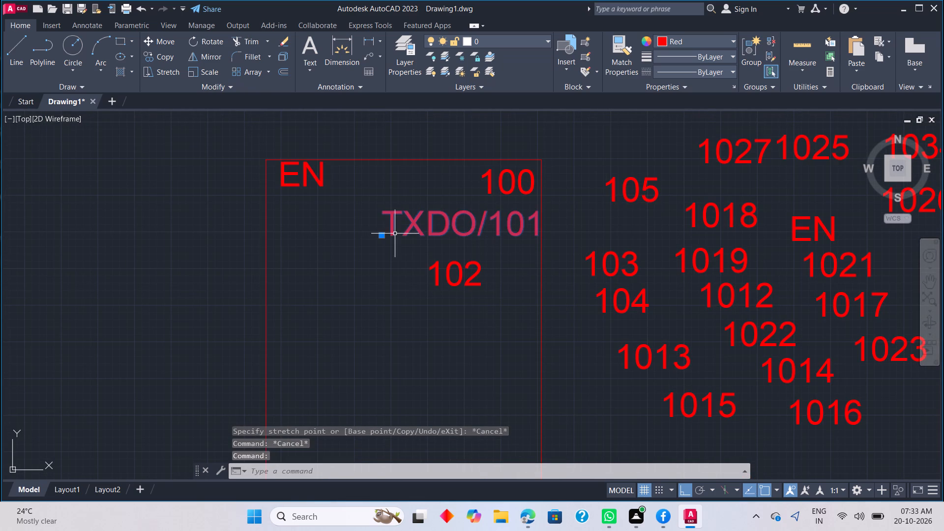
click(381, 236)
click(382, 228)
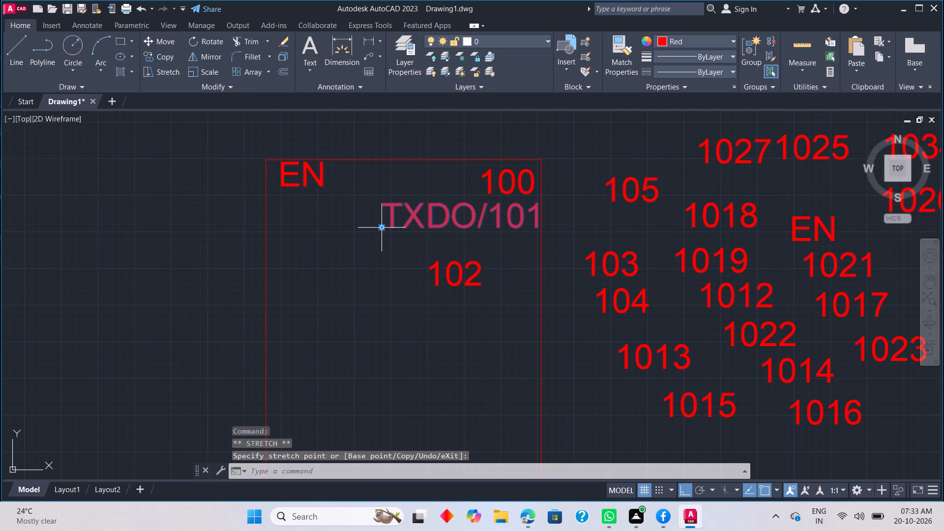
key(Escape)
Move the 100 text straight up in small increments until it sits just under the rectangle's top edge.
click(509, 187)
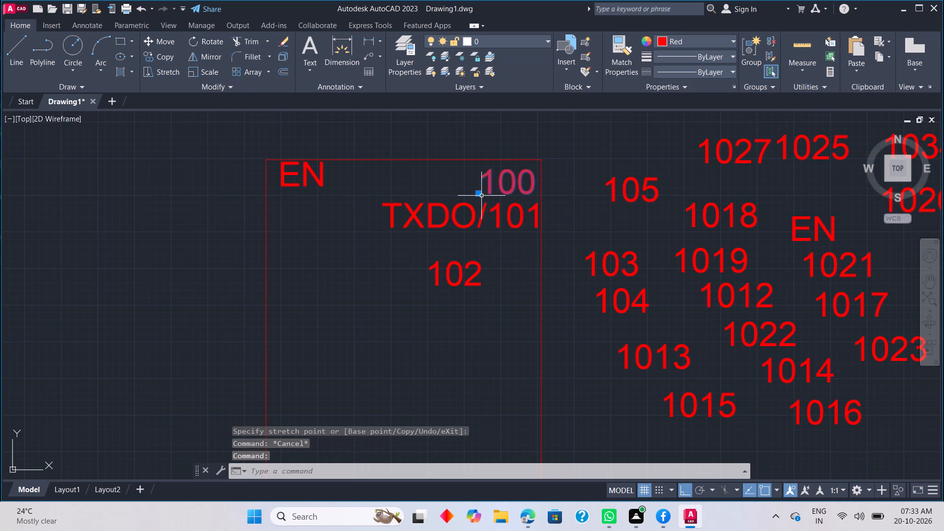
click(479, 195)
click(478, 189)
key(Escape)
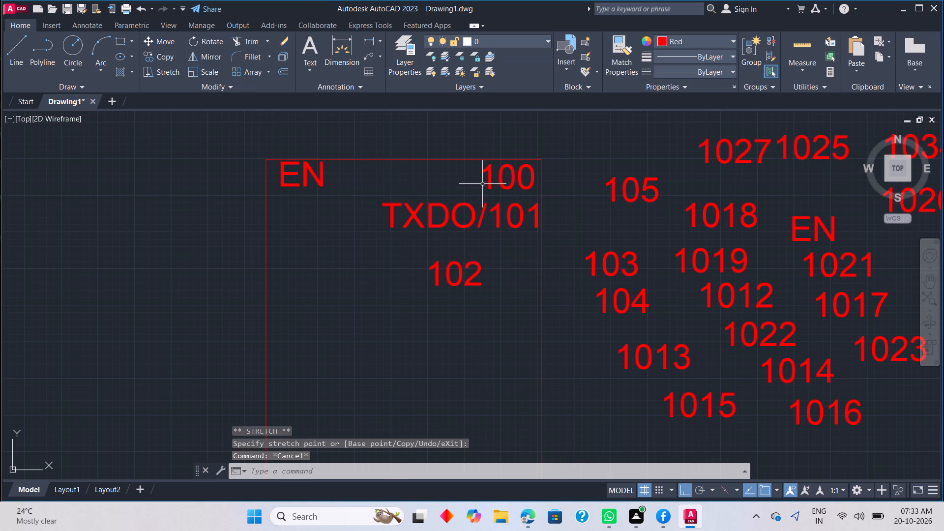
click(493, 181)
key(Escape)
click(490, 185)
click(479, 190)
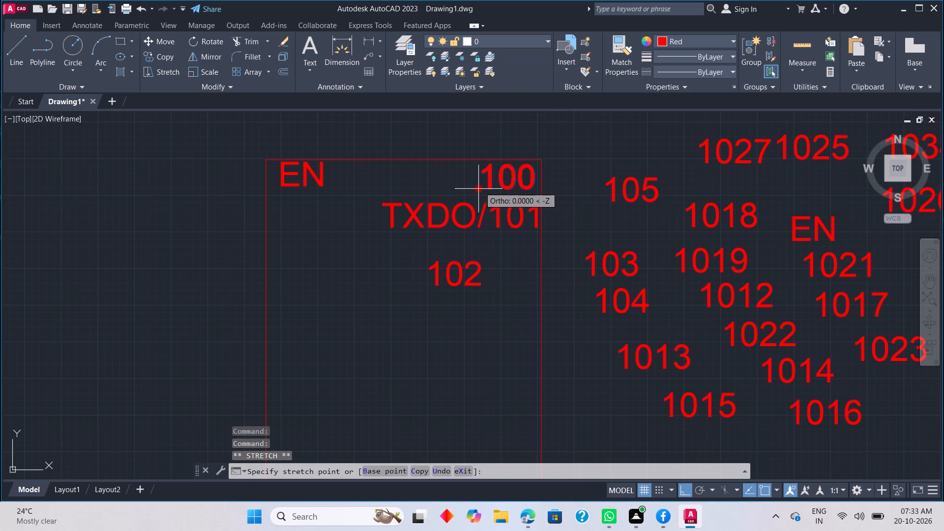
scroll(479, 187, up, 2)
middle_drag(483, 185, 476, 217)
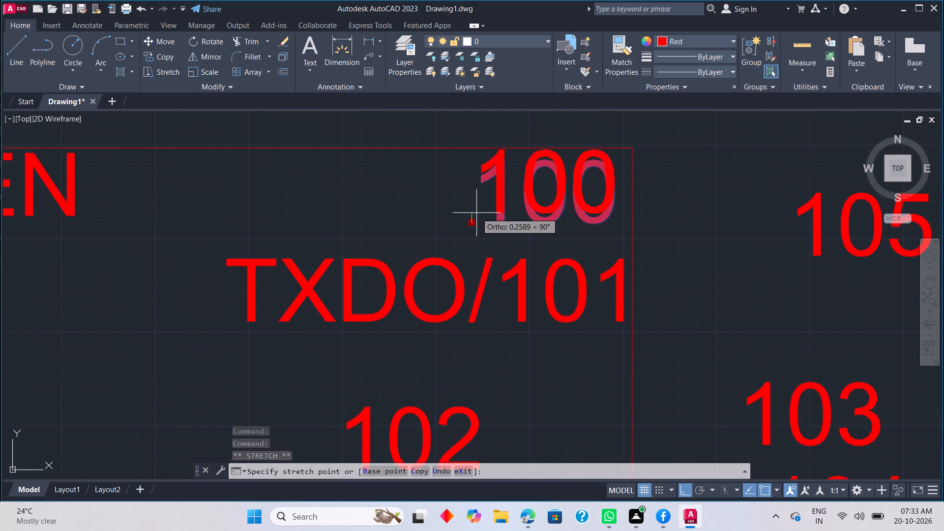
click(476, 214)
key(Escape)
Move the TXDO/101 text straight up to sit directly beneath the 100 text.
scroll(479, 244, down, 4)
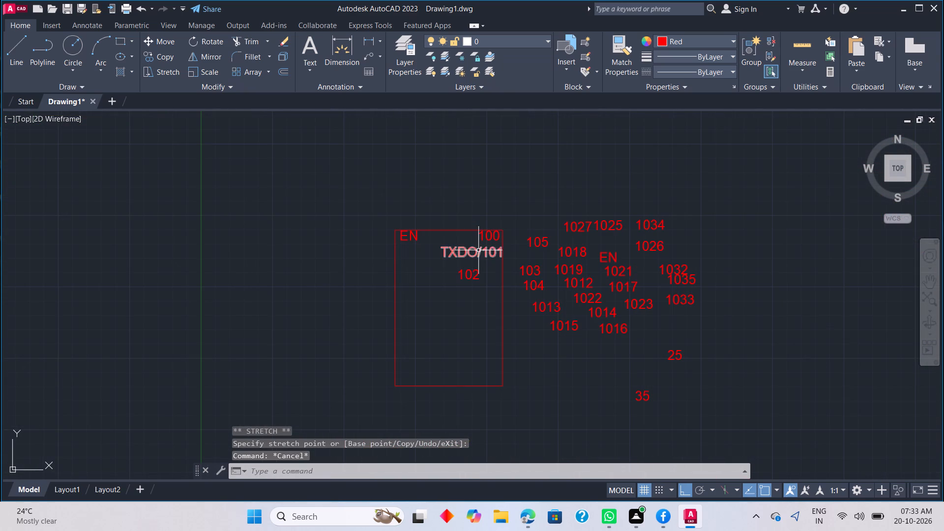
click(478, 250)
scroll(443, 261, up, 2)
click(434, 249)
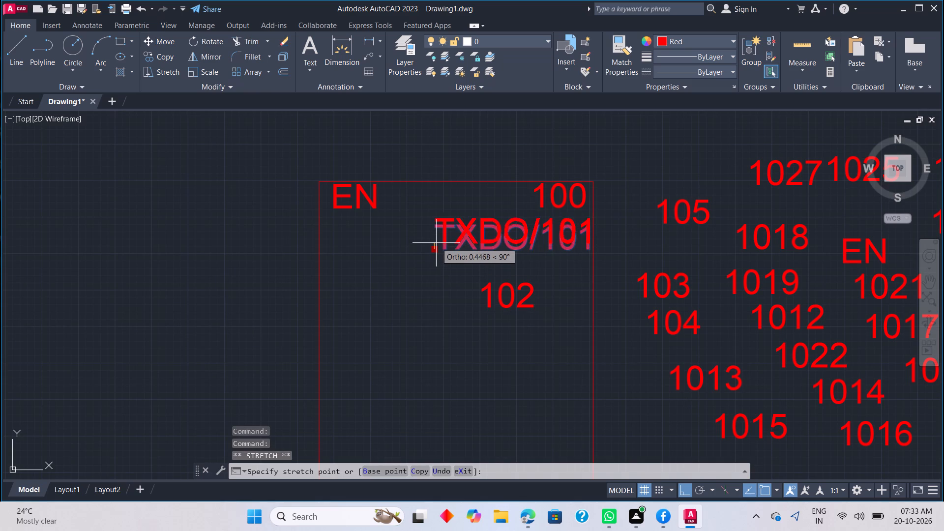
click(436, 238)
key(Escape)
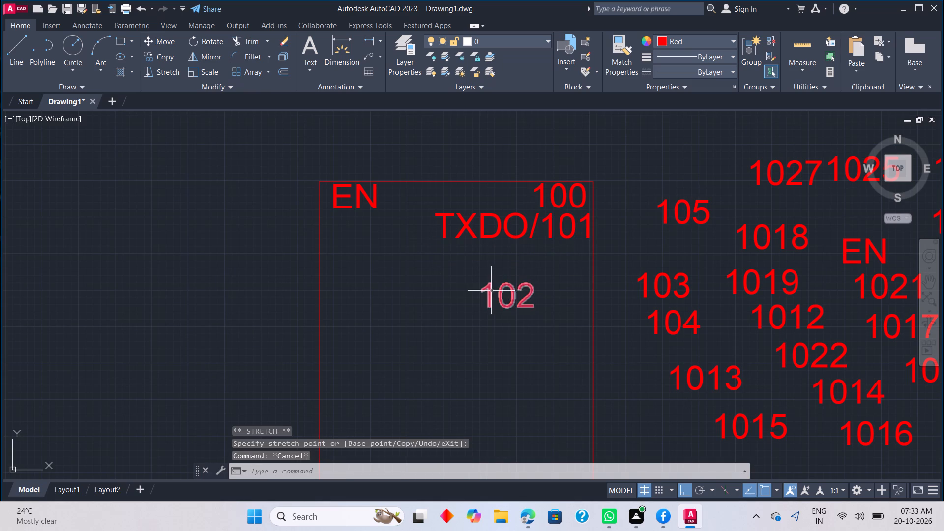
Turn Ortho off and move the 102 text directly below TXDO/101, close to the rectangle's right edge.
click(492, 291)
click(476, 308)
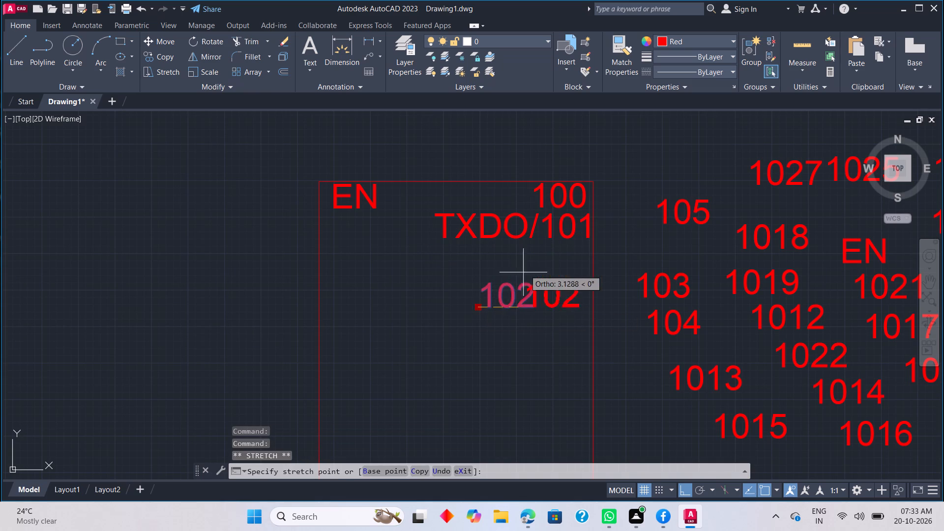
click(681, 490)
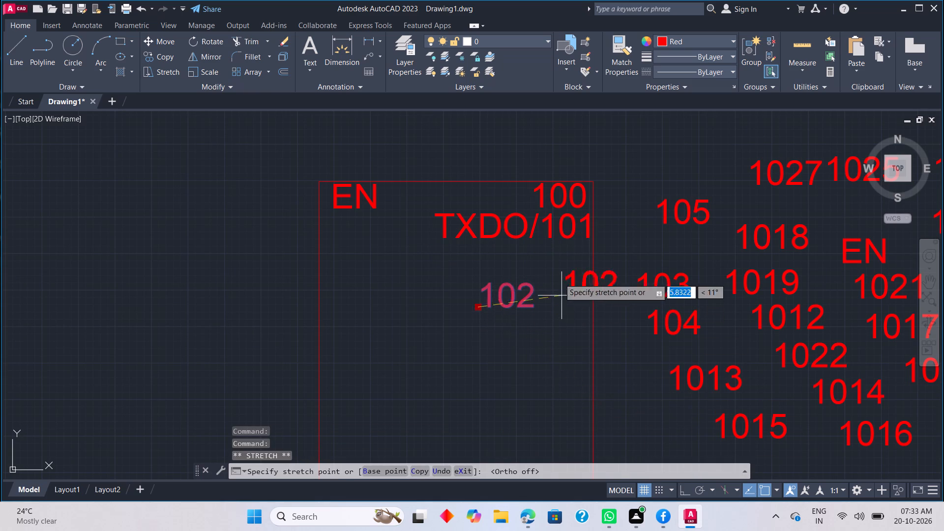
click(533, 268)
key(Escape)
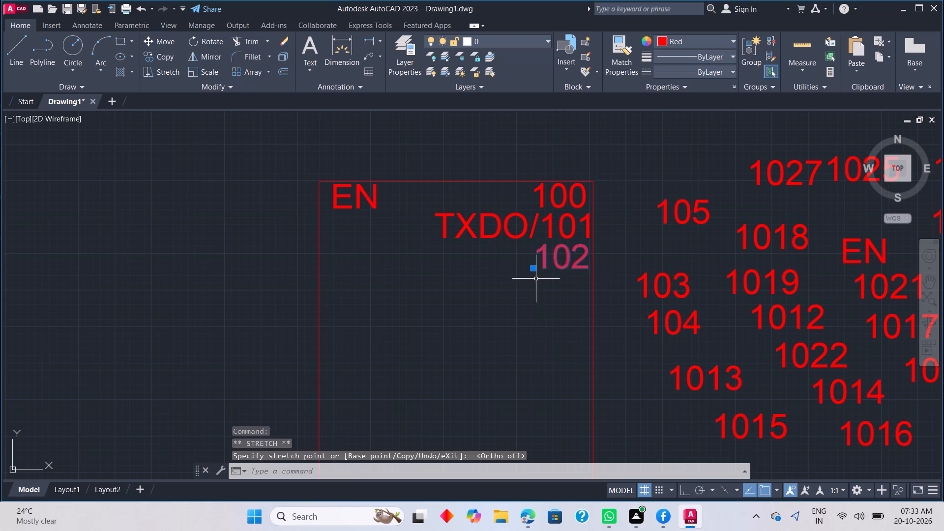
Move the 103 text from the scattered labels into the rectangle, below and to the left of 102.
scroll(536, 318, down, 2)
middle_drag(537, 329, 547, 291)
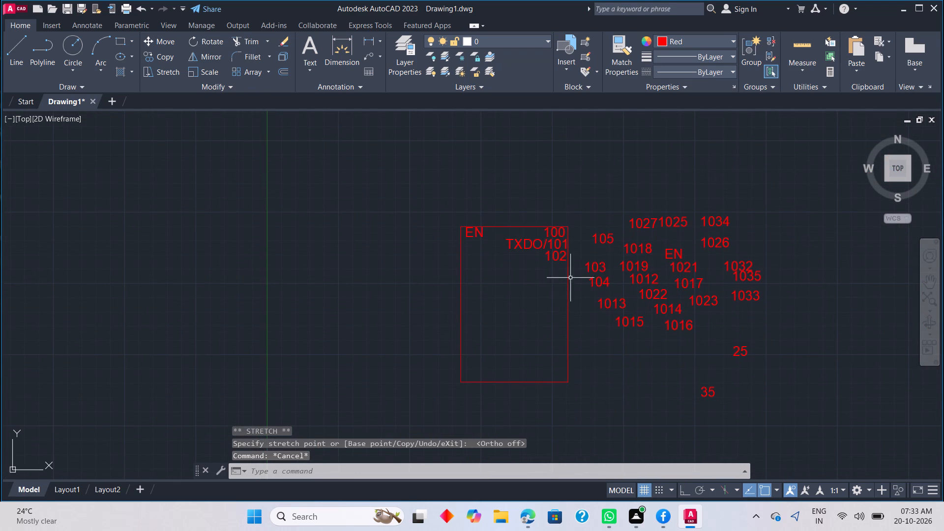
click(590, 272)
click(584, 273)
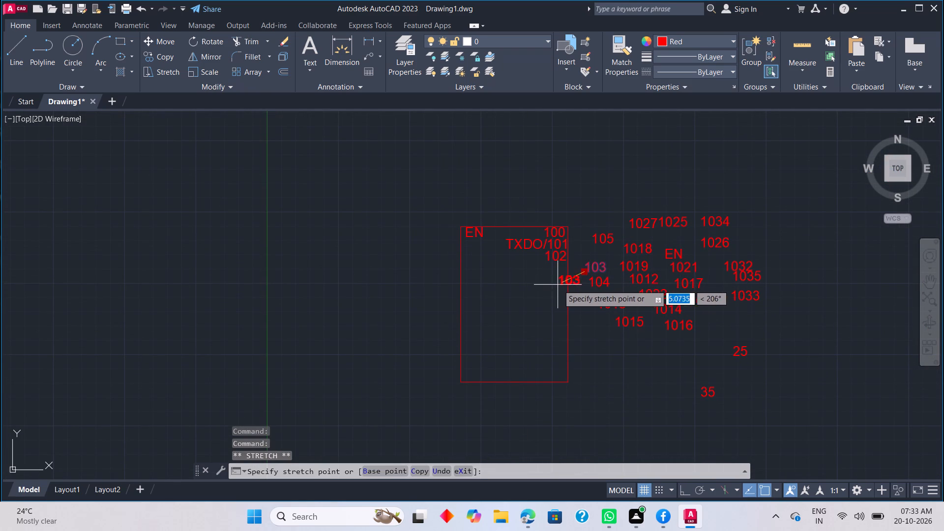
key(Escape)
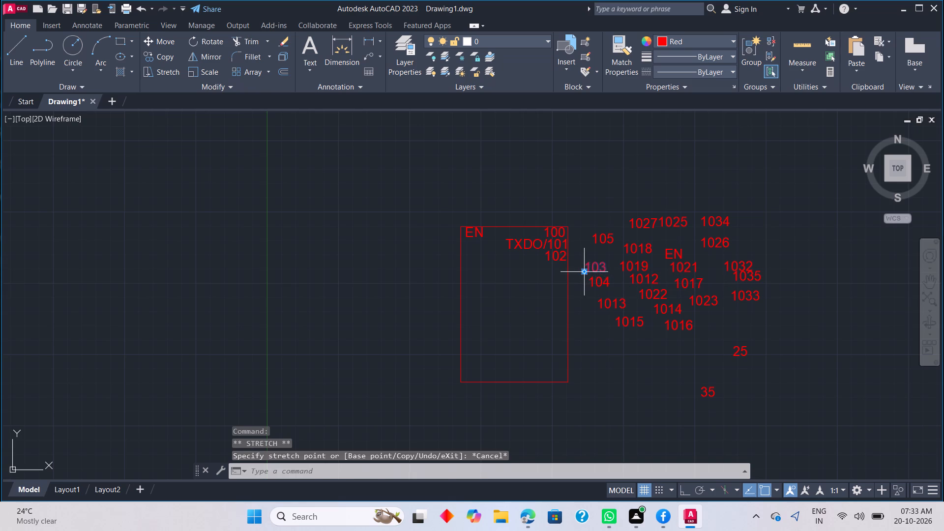
click(584, 273)
click(498, 287)
key(Escape)
Change the 103 text inside the rectangle to RXDO/103.
double_click(509, 284)
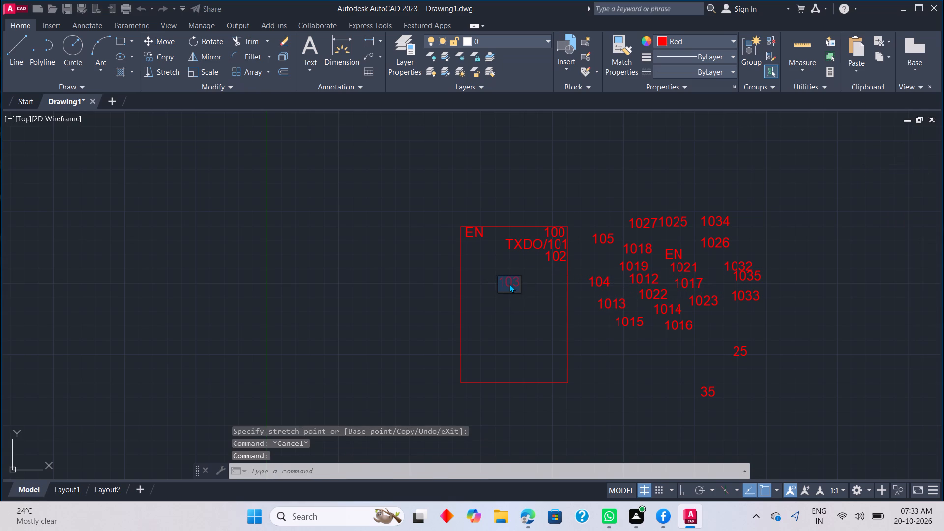
key(r)
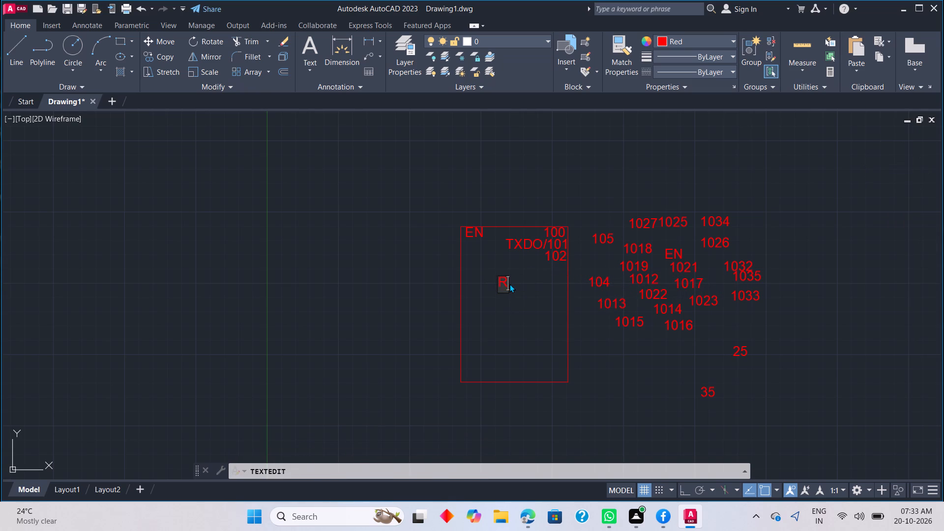
text(XD)
key(o)
text(/103)
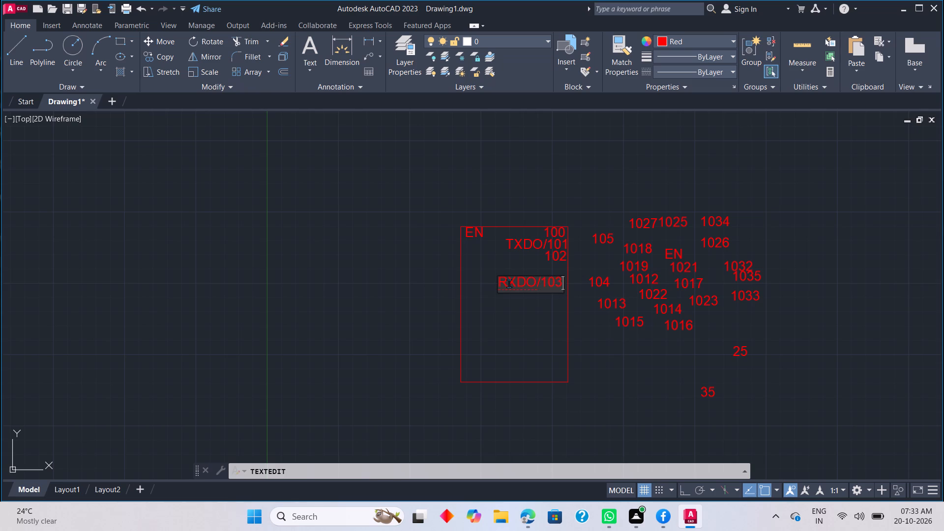
click(493, 326)
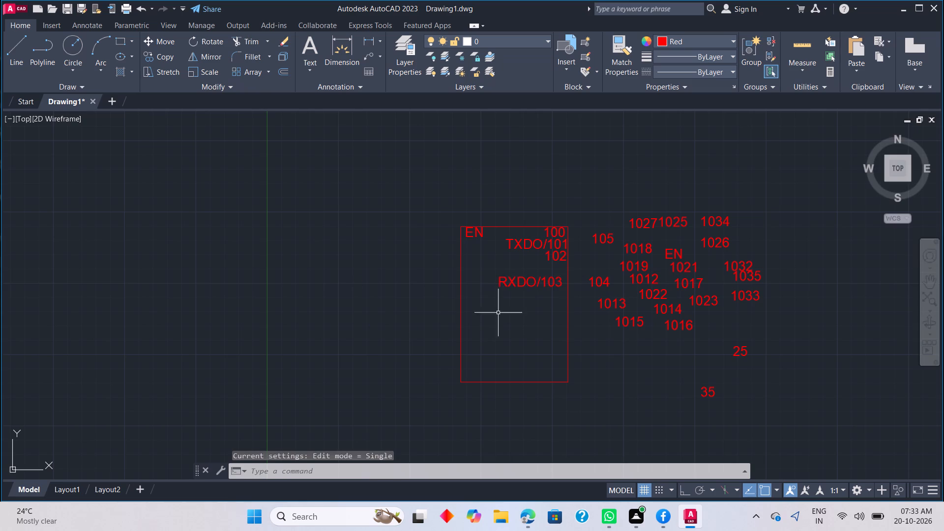
Move the RXDO/103 text directly below 102, with its end close to the rectangle's right edge.
scroll(510, 293, up, 2)
click(556, 269)
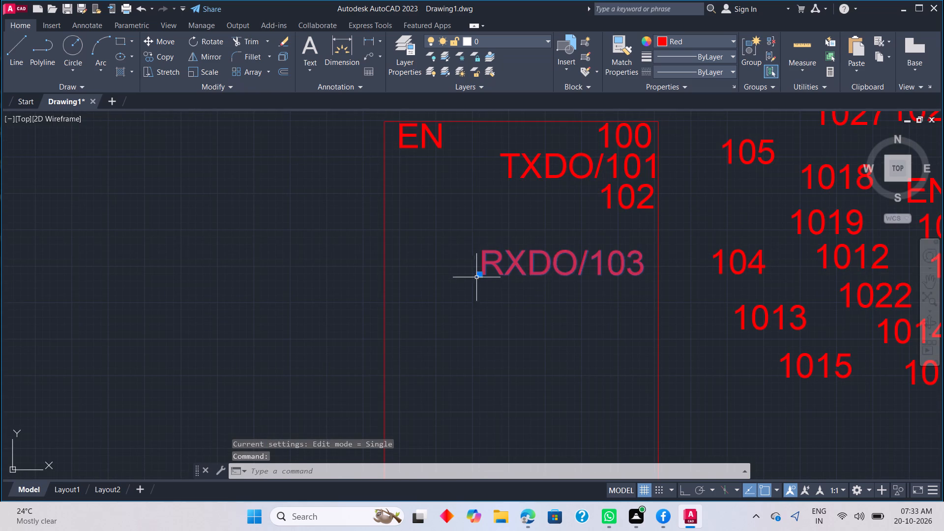
click(480, 275)
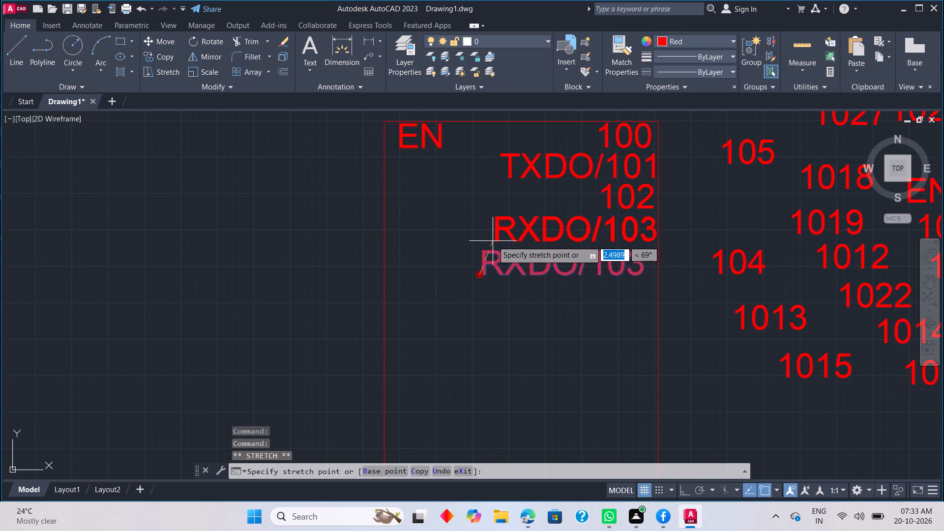
click(493, 238)
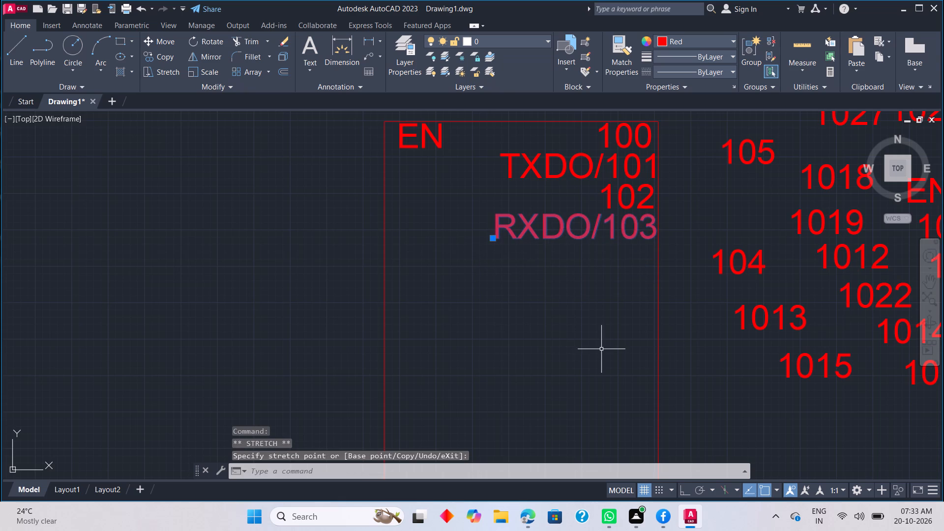
key(Escape)
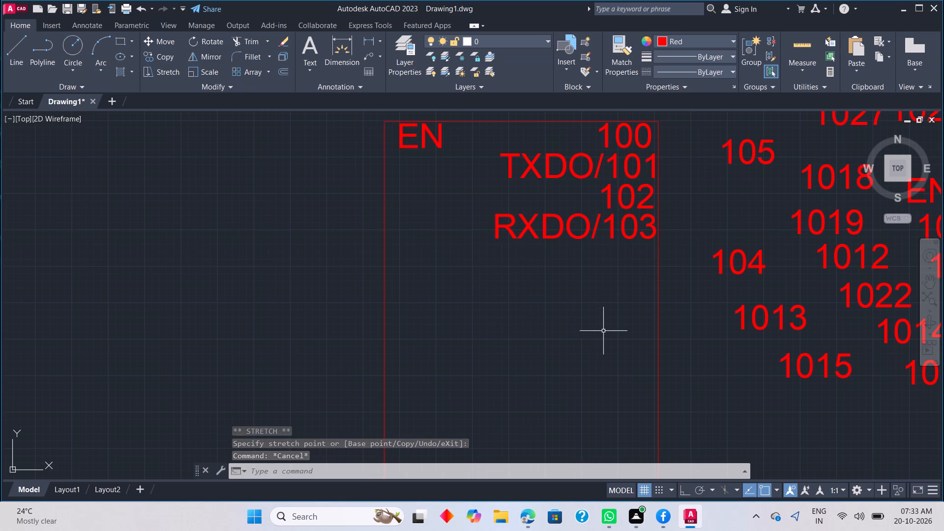
Move the 104 text from the scattered labels into the rectangle, directly below RXDO/103 at the right edge.
click(738, 269)
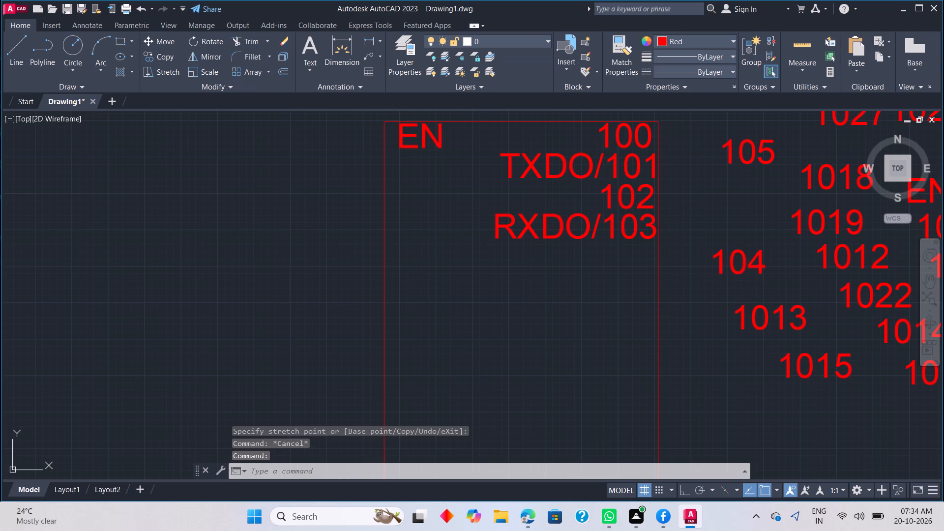
click(707, 274)
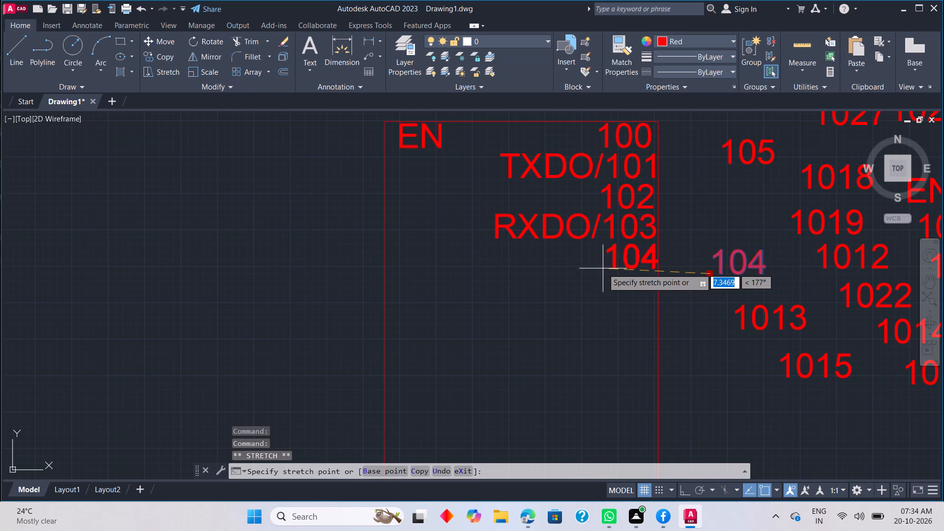
click(601, 269)
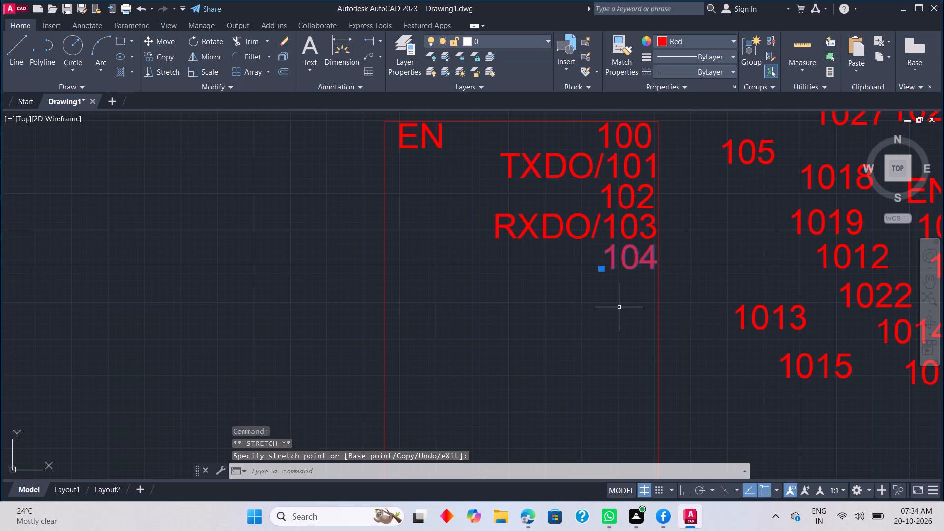
key(Escape)
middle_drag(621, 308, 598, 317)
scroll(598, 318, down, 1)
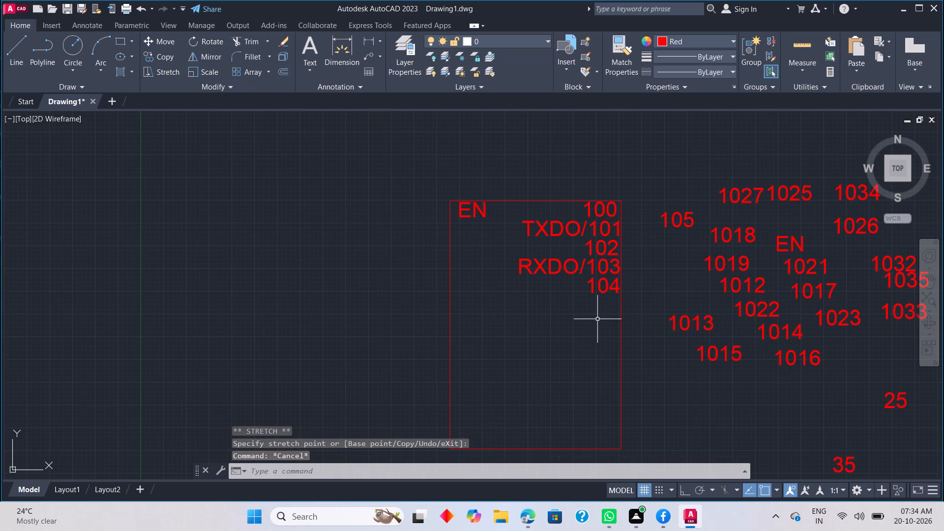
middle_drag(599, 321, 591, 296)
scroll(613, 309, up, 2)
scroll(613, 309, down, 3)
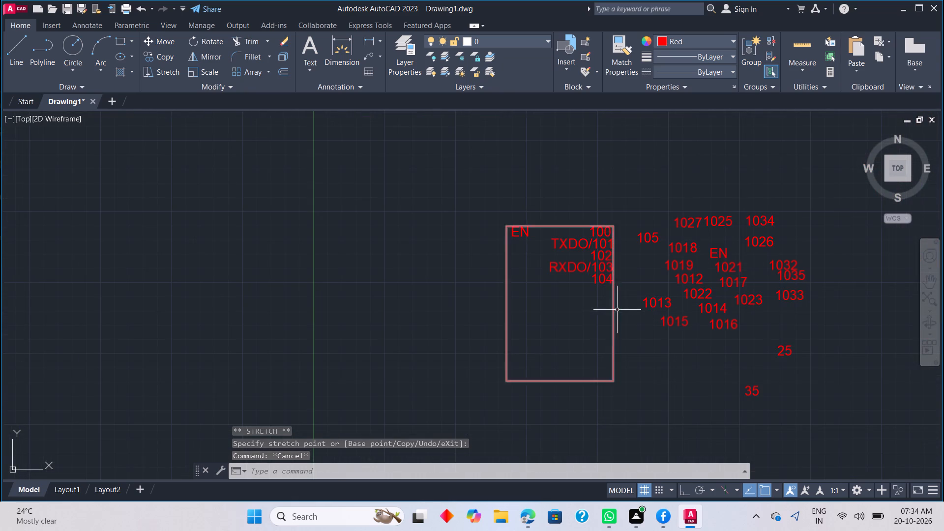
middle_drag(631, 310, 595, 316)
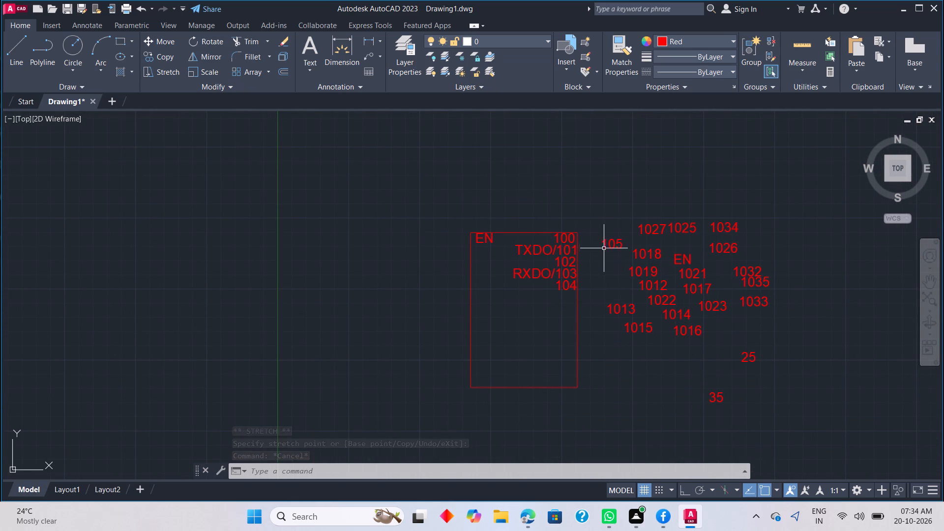
Move the 105 text from the scattered labels into the rectangle, directly below 104 at the right edge.
click(608, 246)
click(601, 250)
scroll(558, 309, up, 3)
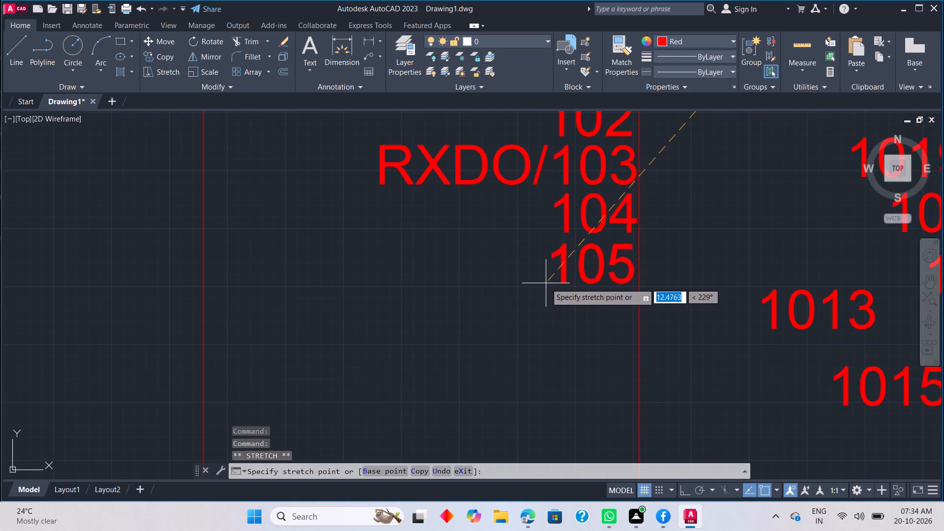
click(547, 281)
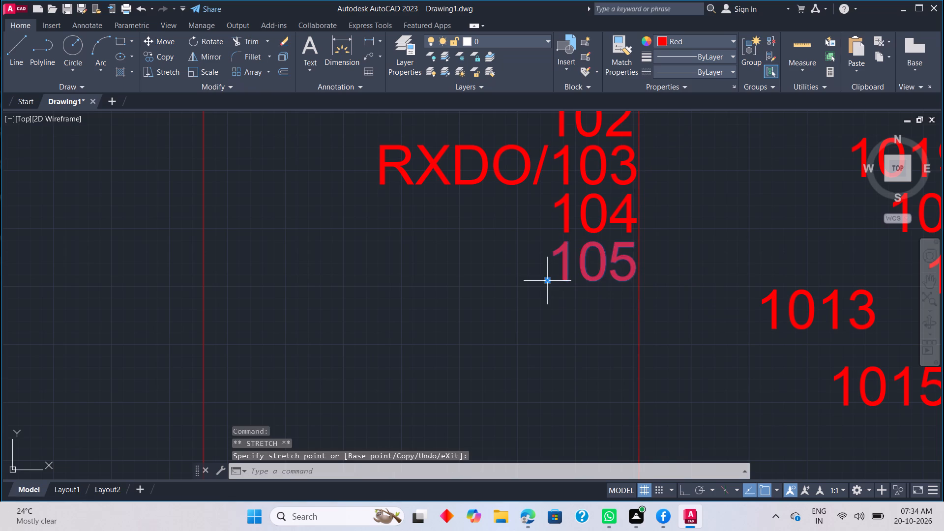
key(Escape)
Move the 1012 text from the scattered labels into the rectangle, directly below 105 with its end at the right edge.
scroll(656, 307, down, 3)
middle_drag(669, 318, 598, 309)
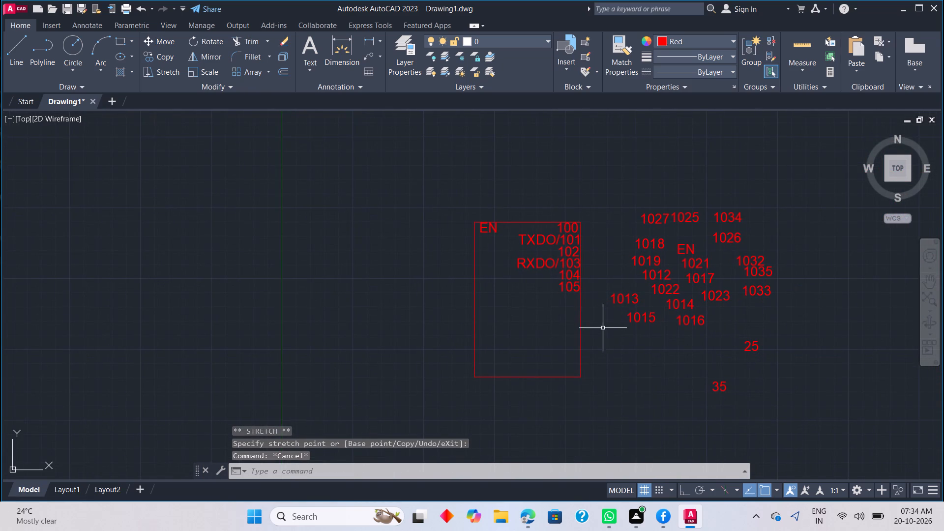
middle_drag(590, 345, 601, 307)
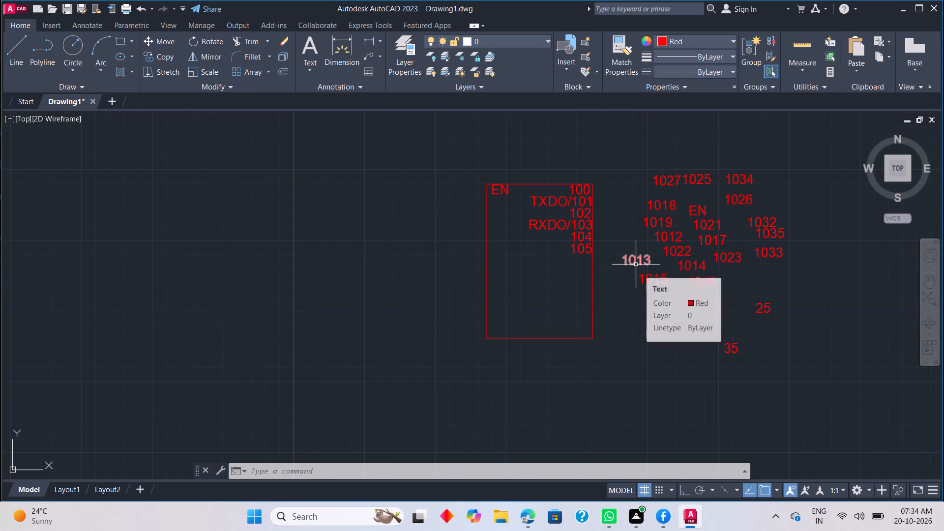
click(660, 234)
click(655, 244)
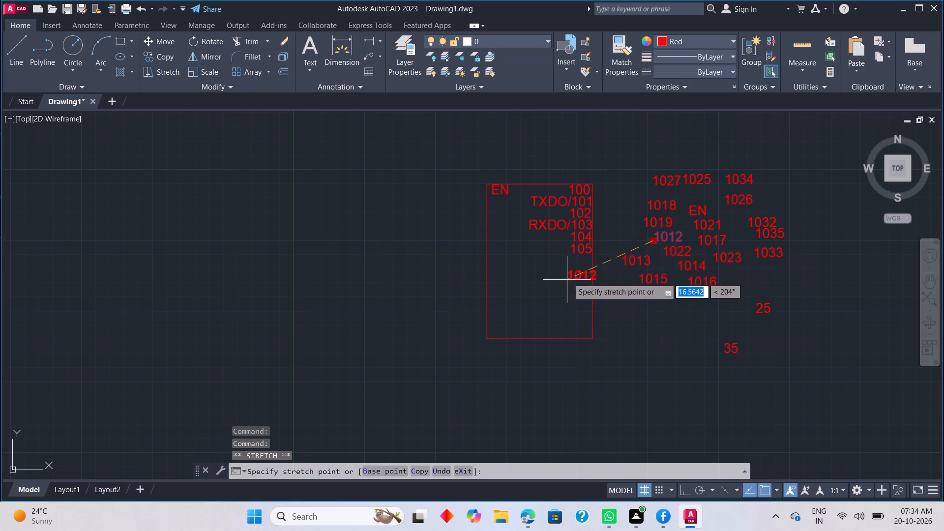
scroll(568, 268, up, 3)
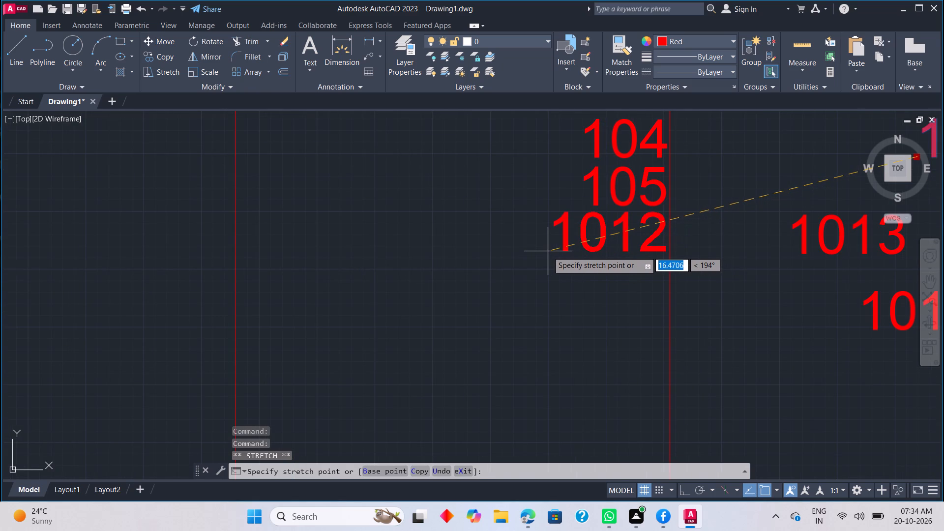
click(548, 251)
scroll(587, 288, down, 2)
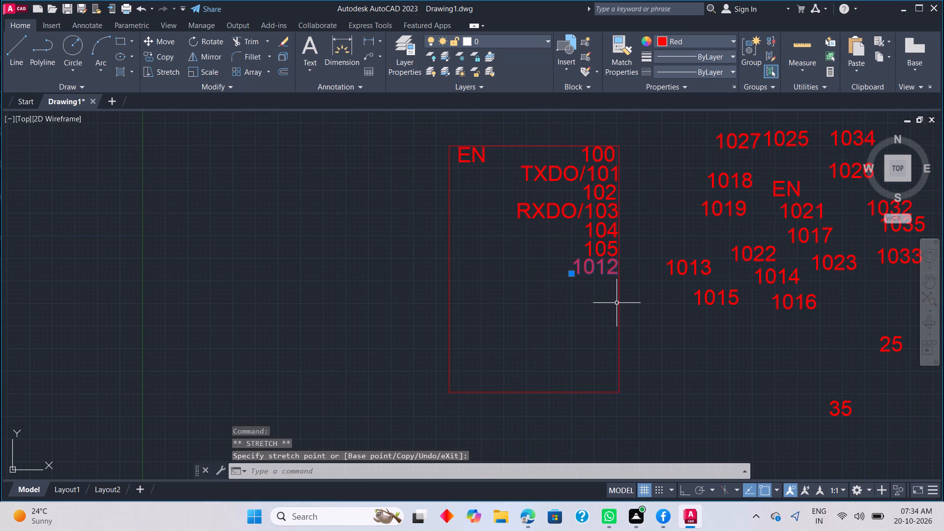
key(Escape)
Move the 1013 text from the scattered labels into the rectangle, directly below 1012 and aligned with it.
click(675, 267)
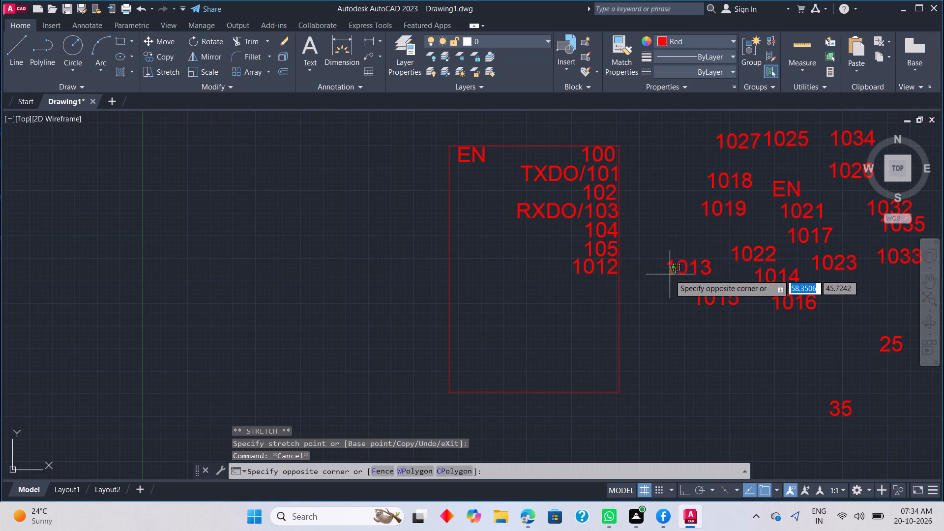
key(Escape)
click(672, 276)
click(667, 278)
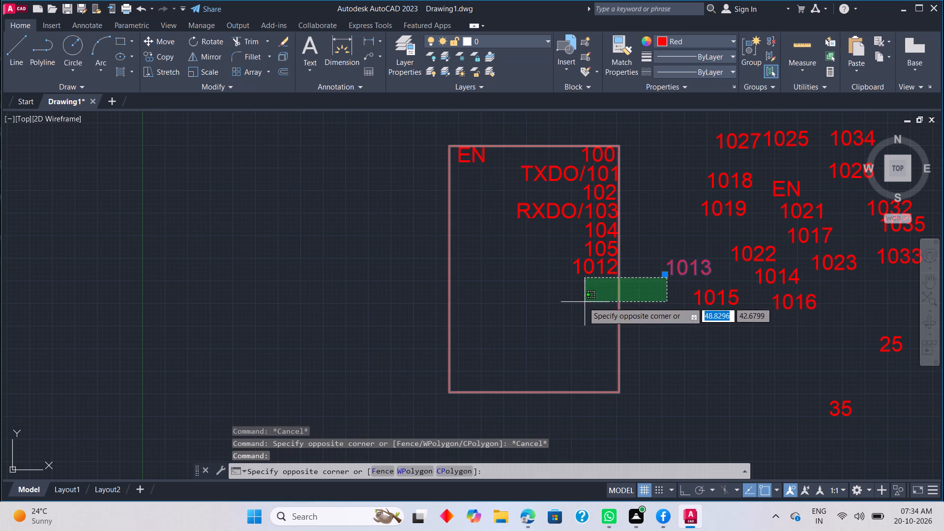
key(Escape)
click(664, 276)
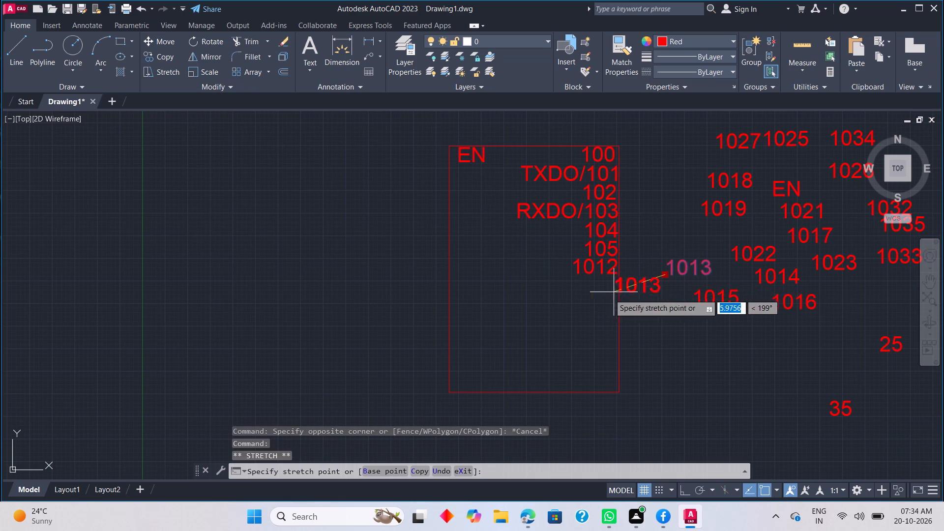
scroll(571, 293, up, 1)
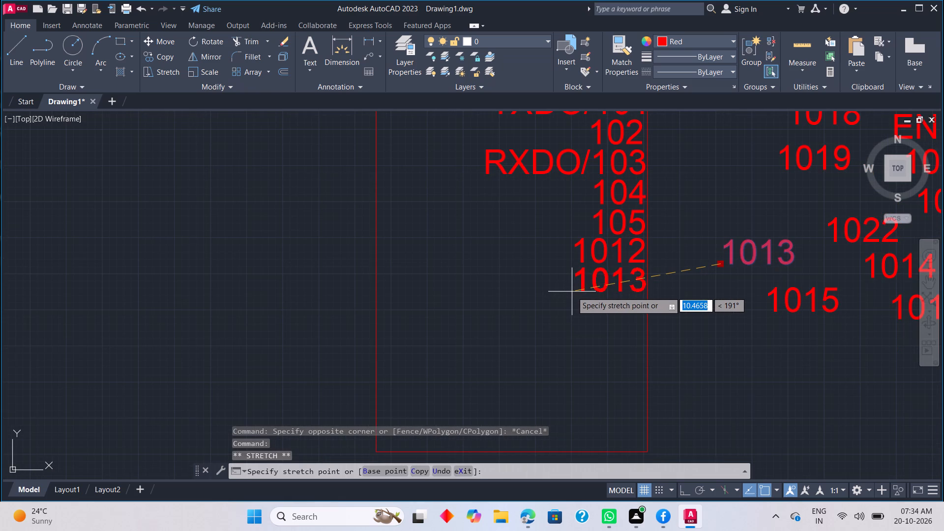
click(572, 292)
key(Escape)
Move the 1014 text from the scattered labels into the rectangle, directly below 1013 and aligned with it.
scroll(667, 300, down, 2)
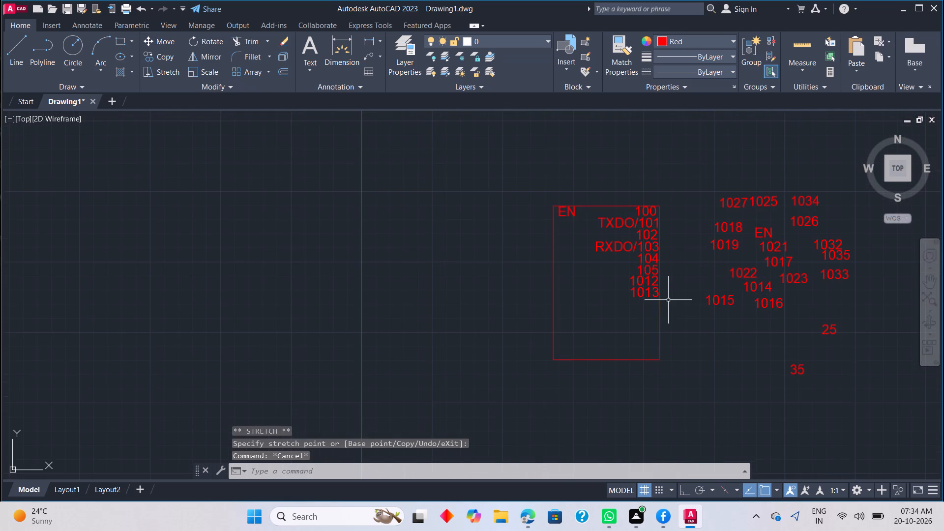
middle_drag(670, 300, 646, 308)
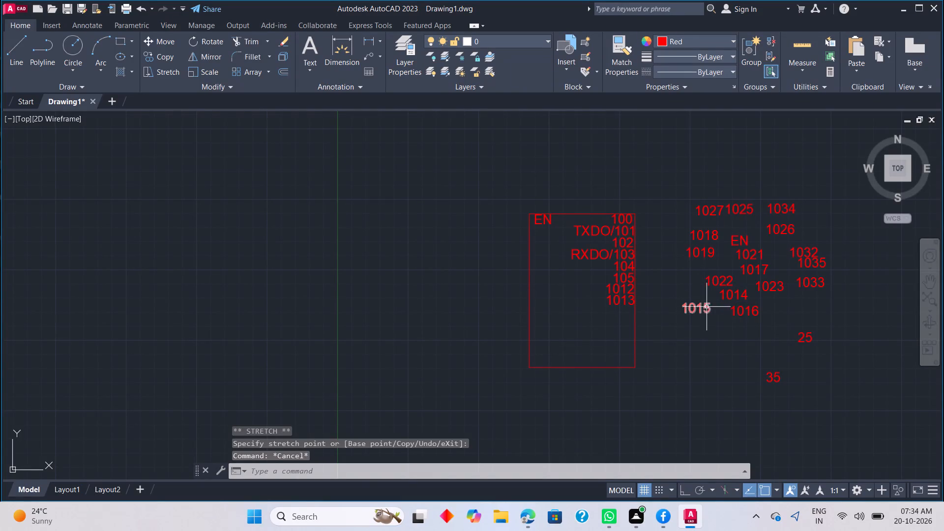
click(728, 296)
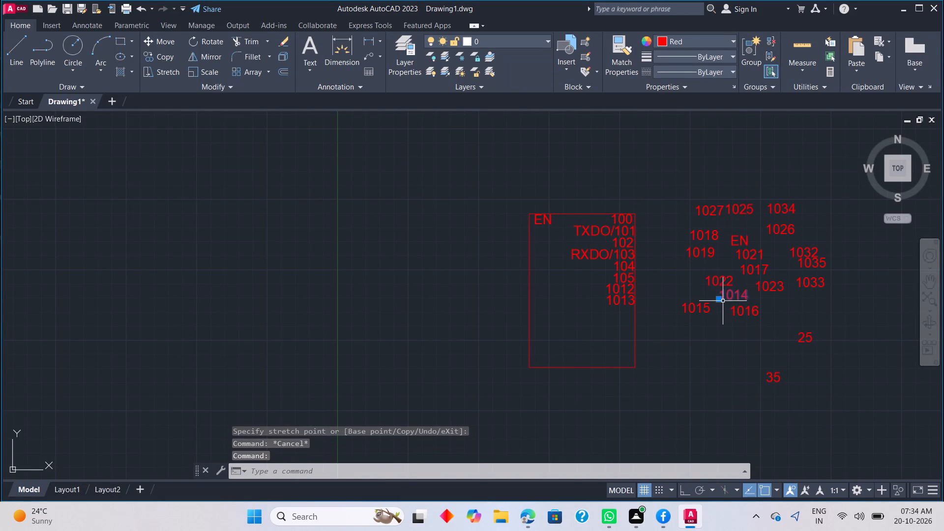
click(716, 298)
scroll(606, 319, up, 2)
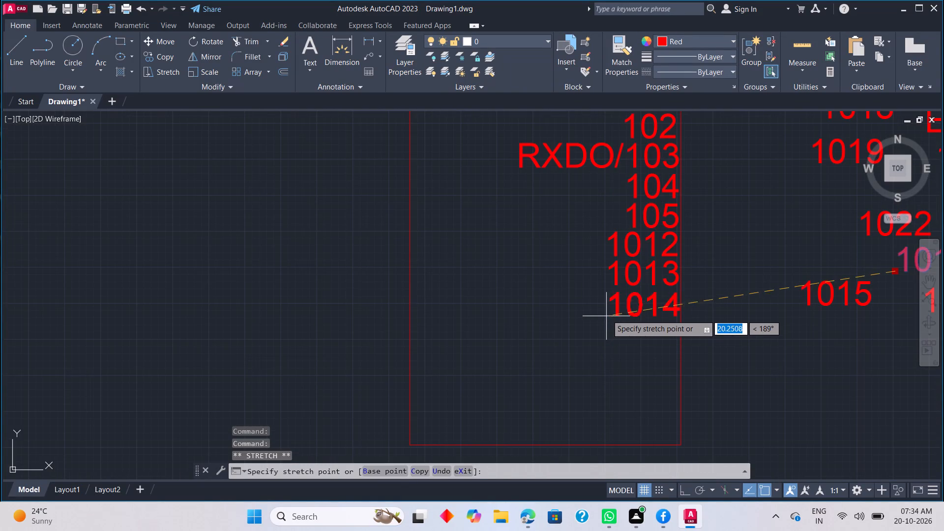
click(605, 314)
key(Escape)
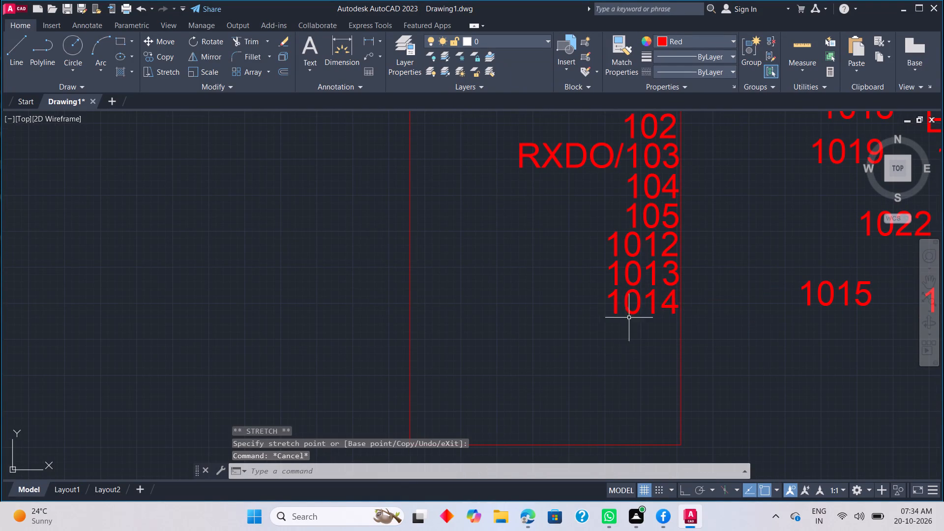
Move the 1015 text from the scattered labels into the rectangle, directly below 1014 and aligned with it.
scroll(701, 318, down, 1)
click(782, 302)
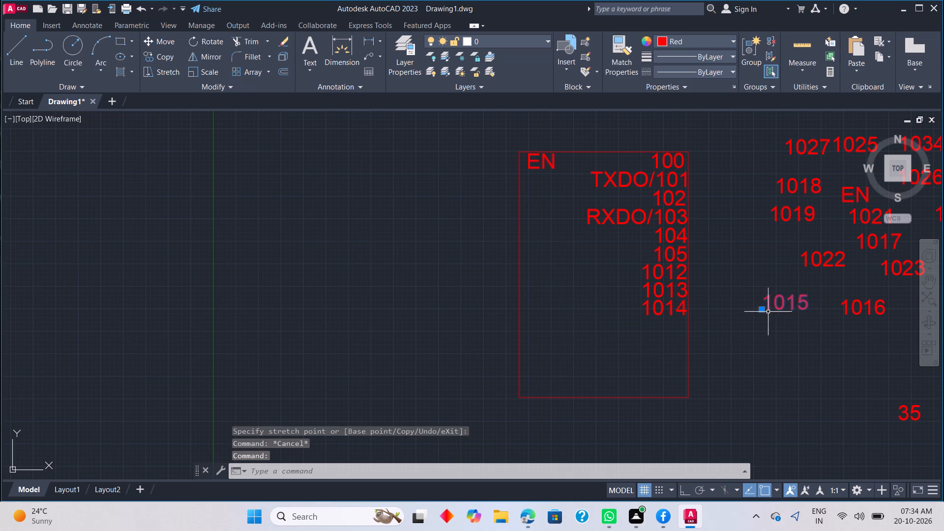
click(761, 313)
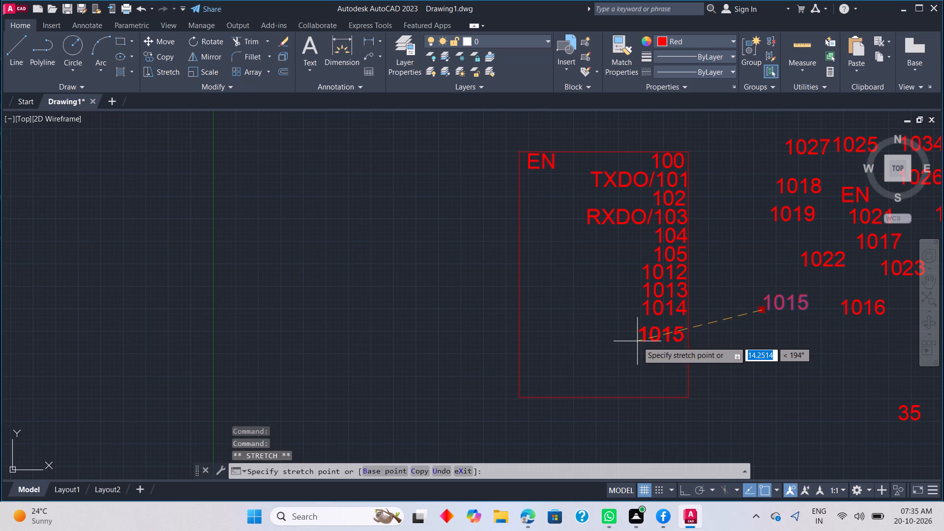
scroll(641, 330, up, 1)
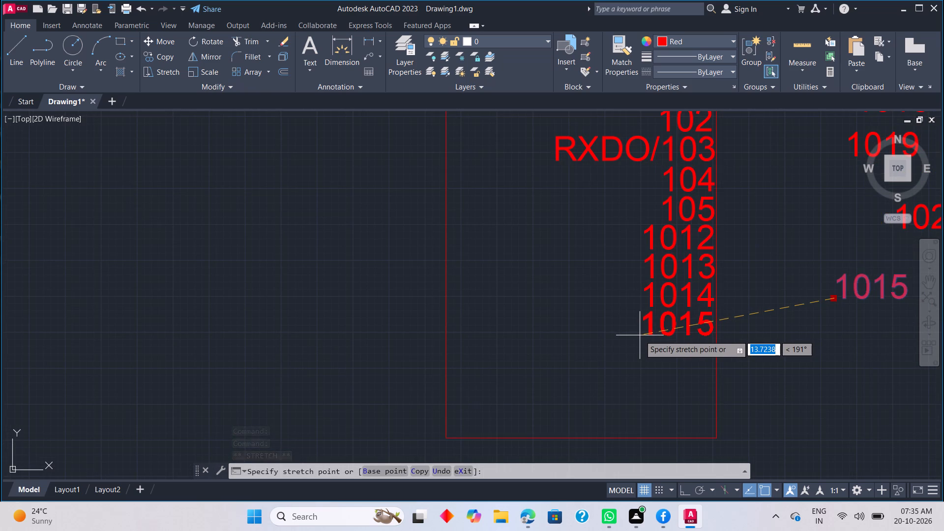
click(640, 336)
key(Escape)
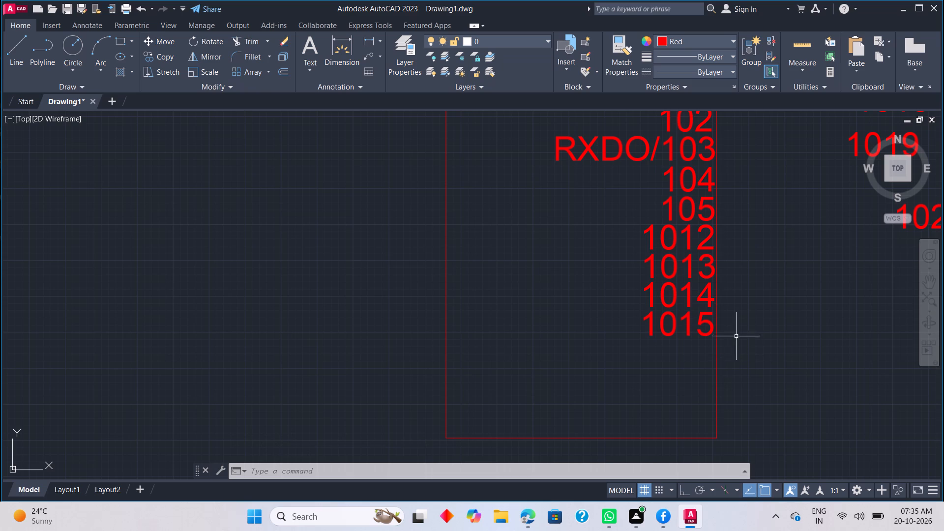
Move the 1016 text from the scattered labels into the rectangle, directly below 1015 with its end at the right edge.
scroll(736, 335, down, 3)
middle_drag(753, 330, 606, 326)
scroll(640, 352, up, 2)
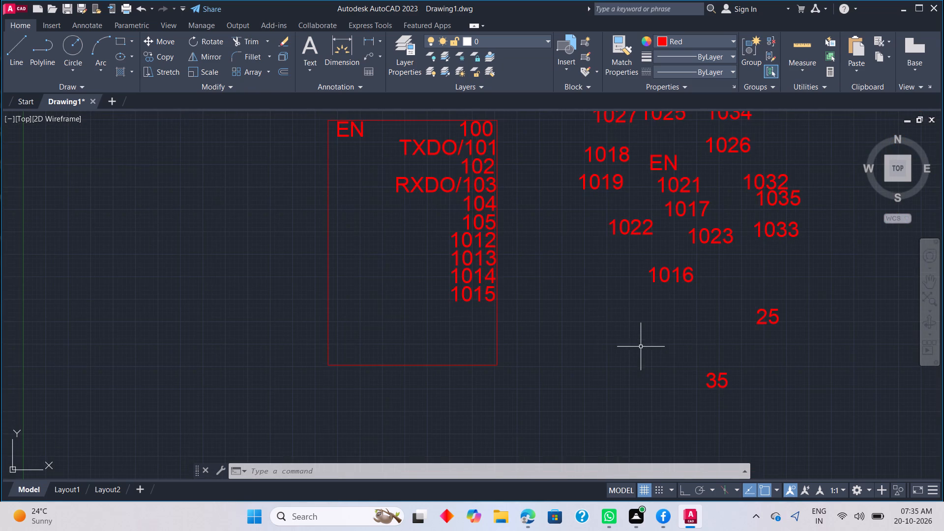
middle_drag(642, 344, 685, 387)
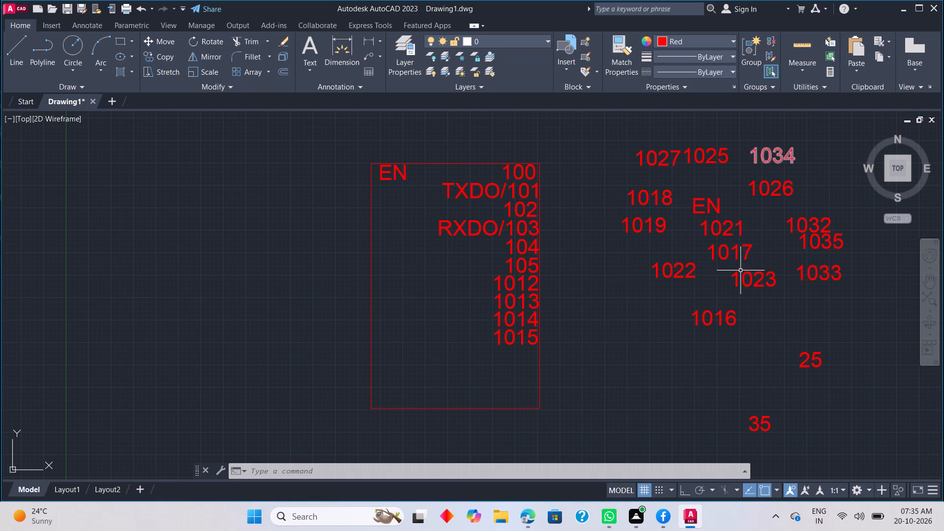
click(711, 323)
click(688, 328)
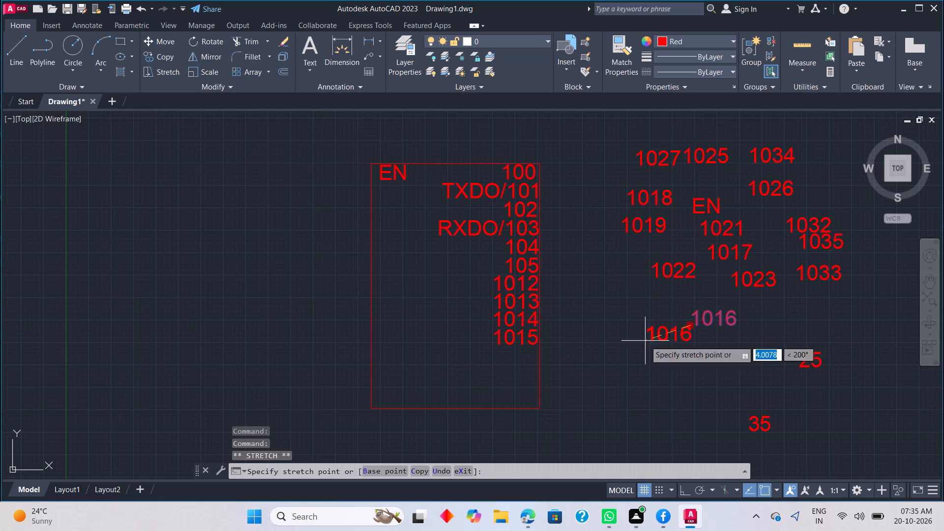
scroll(493, 363, up, 1)
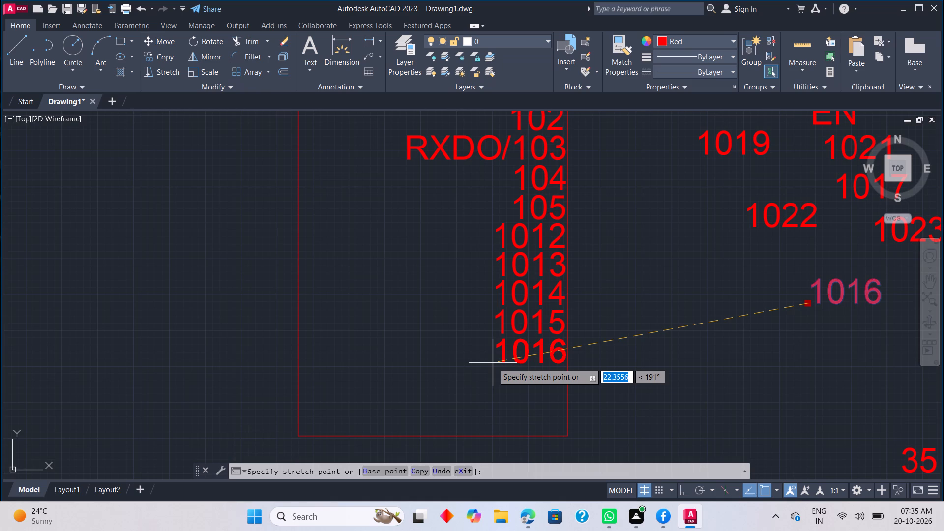
scroll(501, 359, up, 2)
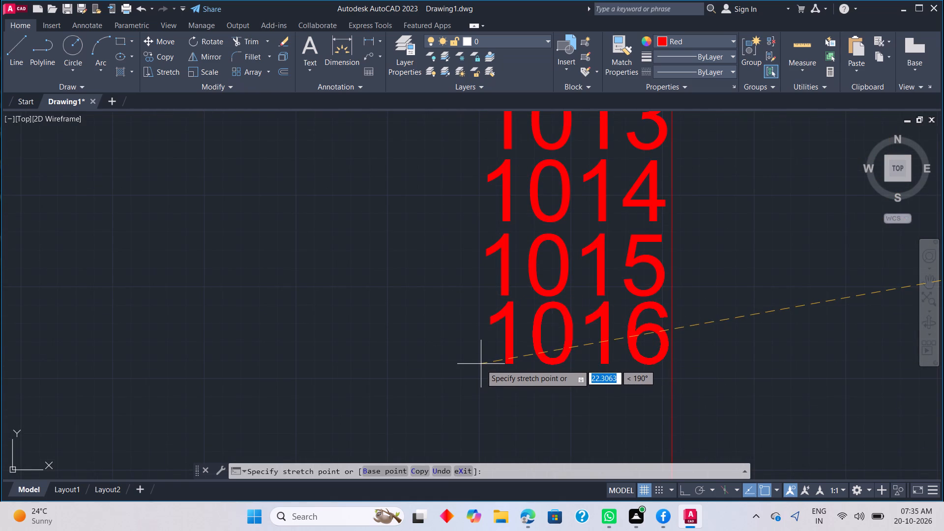
click(481, 364)
key(Escape)
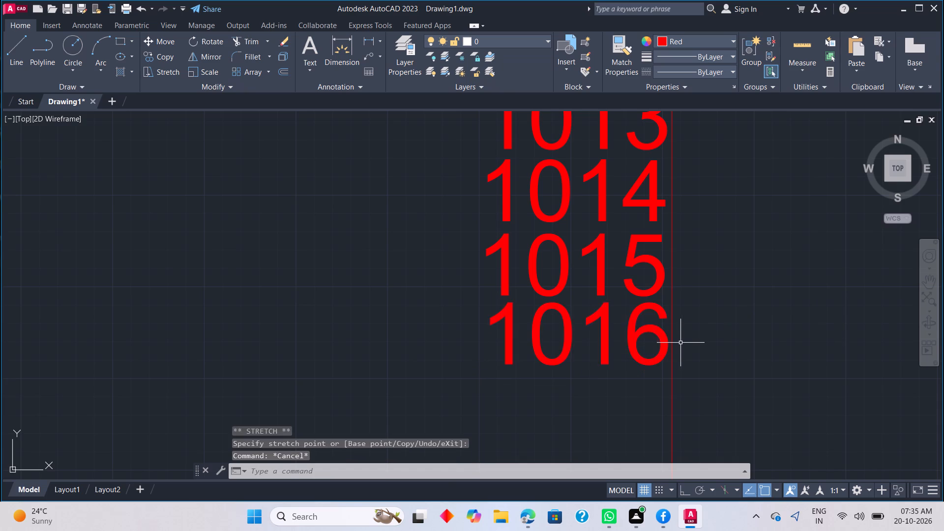
Move the 1017 text from the scattered labels into the rectangle, directly below 1016 and aligned with the stack.
scroll(681, 343, down, 2)
middle_drag(721, 338, 500, 318)
scroll(622, 289, down, 3)
middle_drag(641, 284, 578, 318)
scroll(641, 352, up, 2)
middle_drag(607, 289, 692, 334)
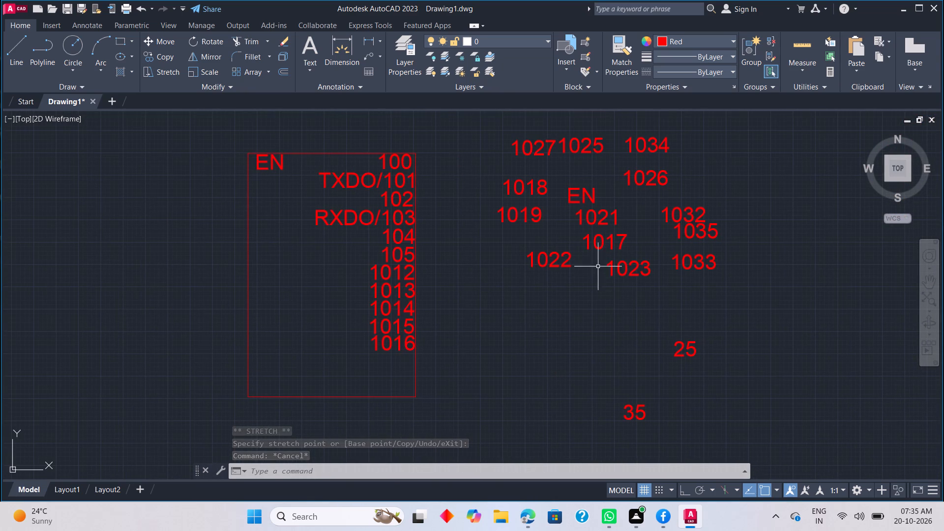
click(600, 241)
click(582, 251)
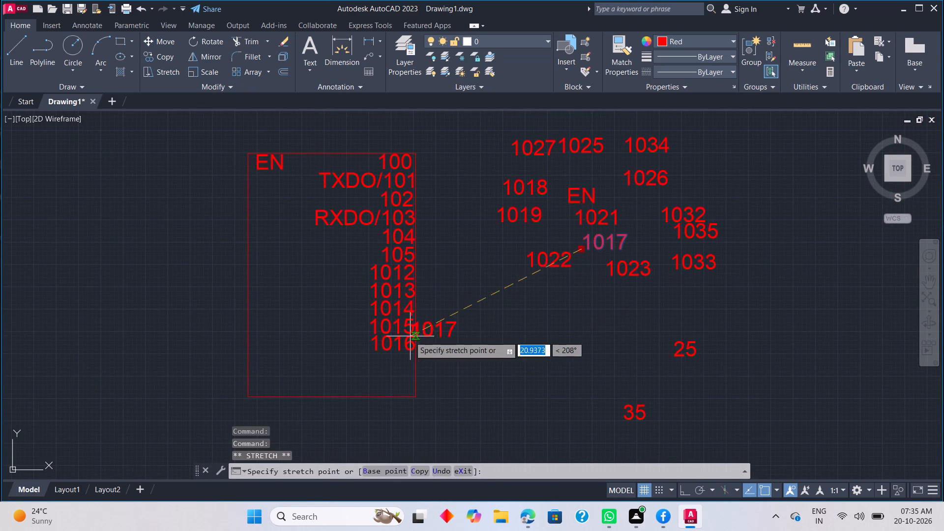
scroll(369, 368, up, 3)
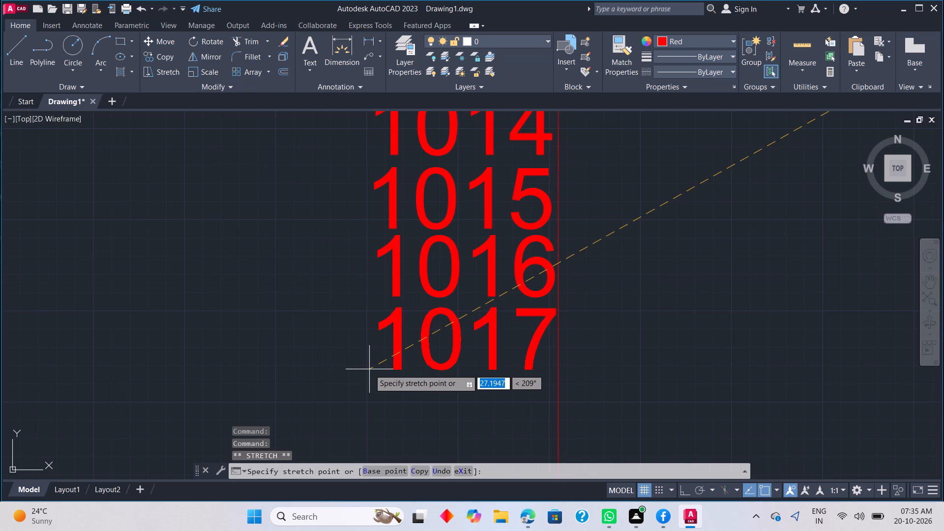
click(367, 369)
key(Escape)
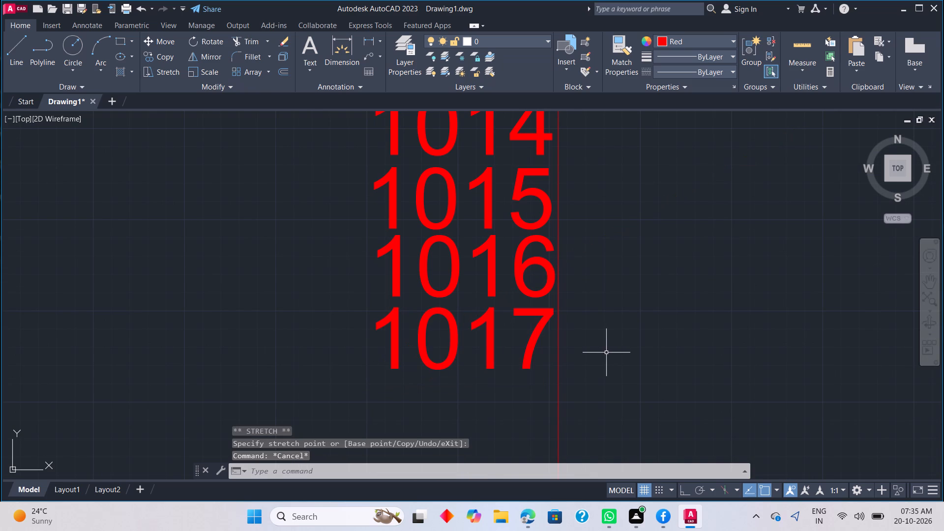
Move the 1018 text from the scattered labels into the rectangle, directly below 1017 and aligned with the stack.
scroll(656, 355, down, 1)
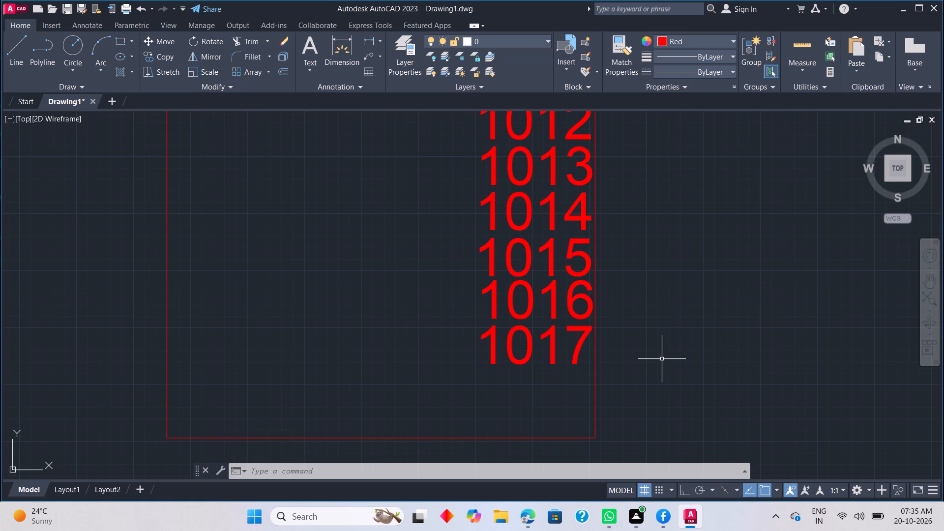
scroll(660, 346, down, 2)
middle_drag(671, 339, 473, 340)
scroll(510, 326, down, 3)
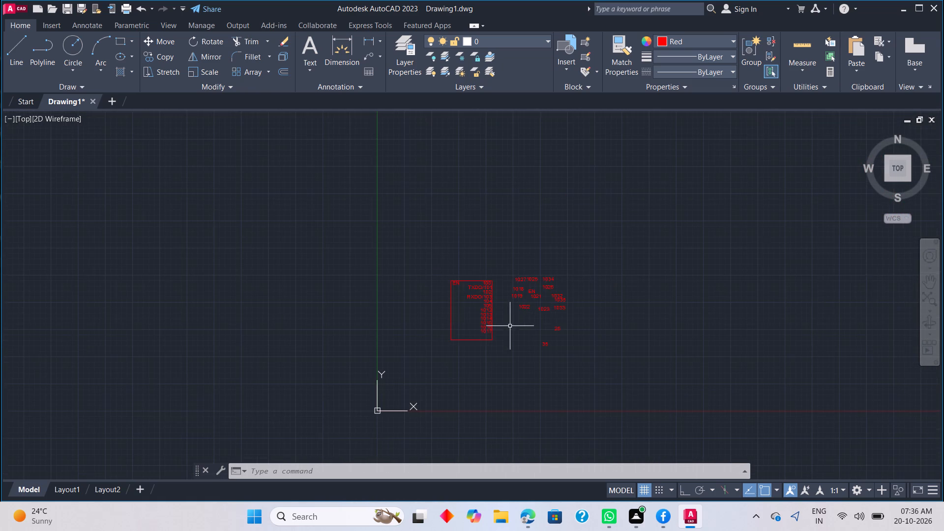
scroll(497, 331, up, 2)
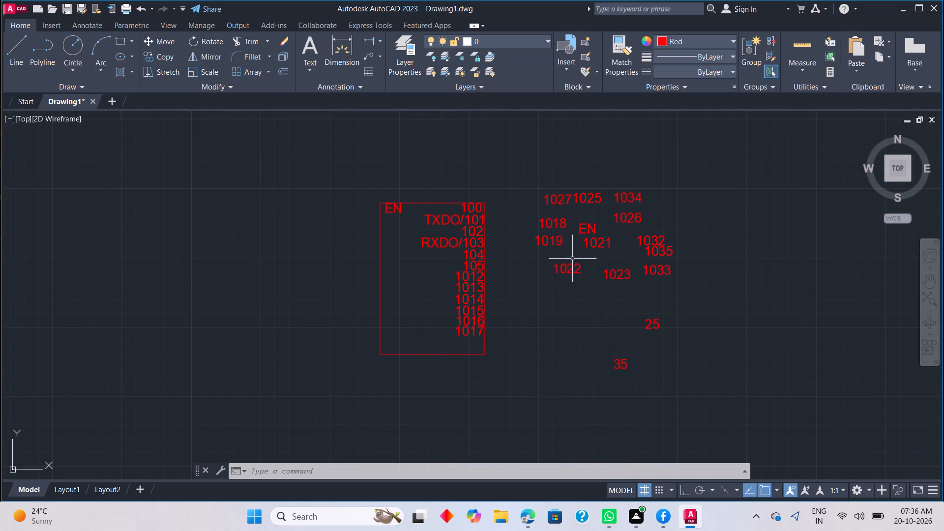
click(560, 228)
click(539, 230)
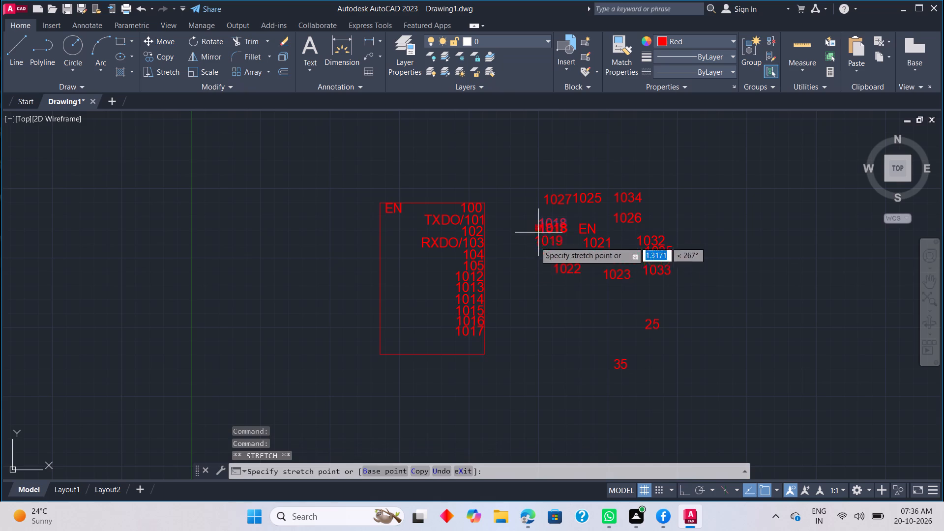
scroll(453, 339, up, 2)
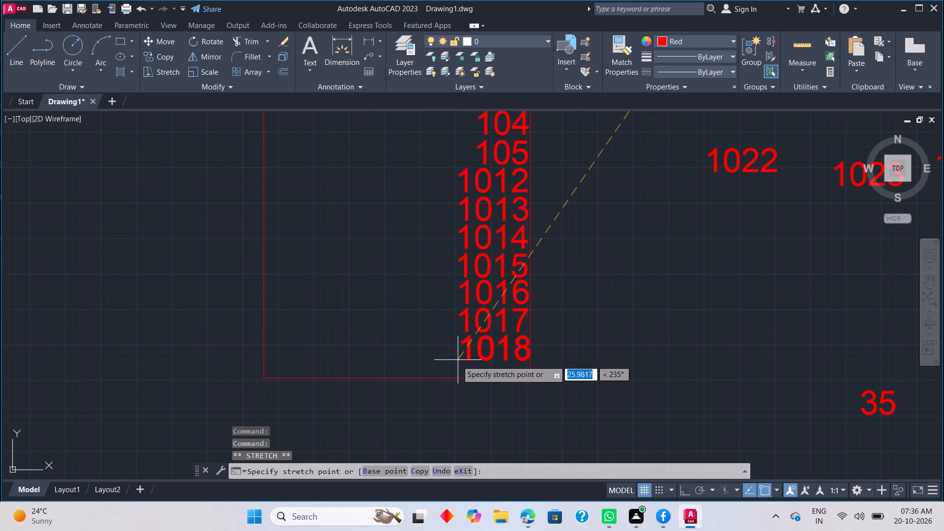
click(454, 361)
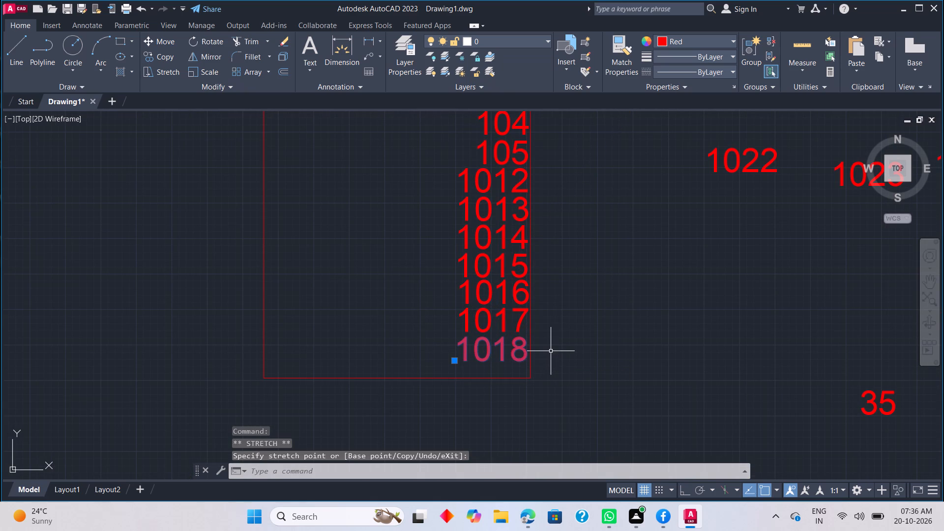
key(Escape)
Stretch the rectangle's bottom edge straight down about 14.1 units with Ortho on, making room for more labels.
scroll(551, 351, down, 1)
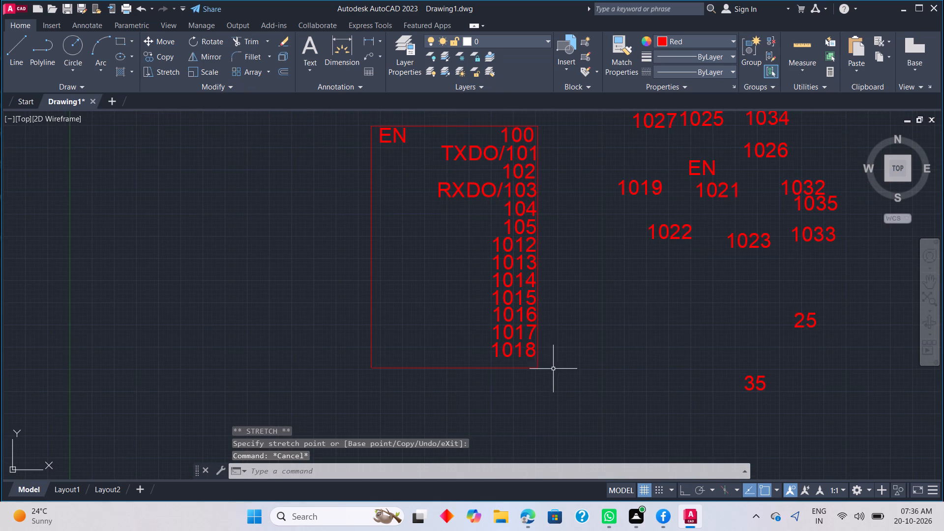
middle_drag(559, 389, 618, 347)
scroll(618, 347, down, 2)
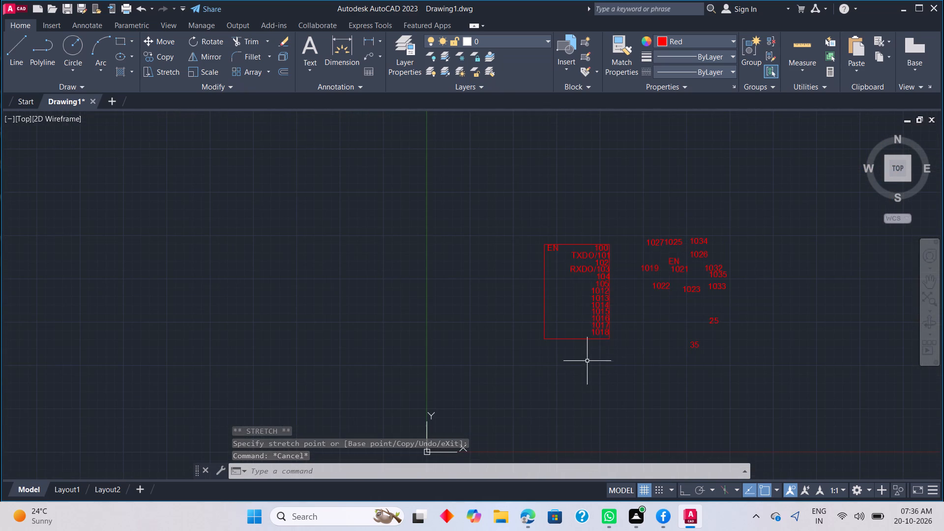
scroll(581, 343, up, 1)
click(583, 337)
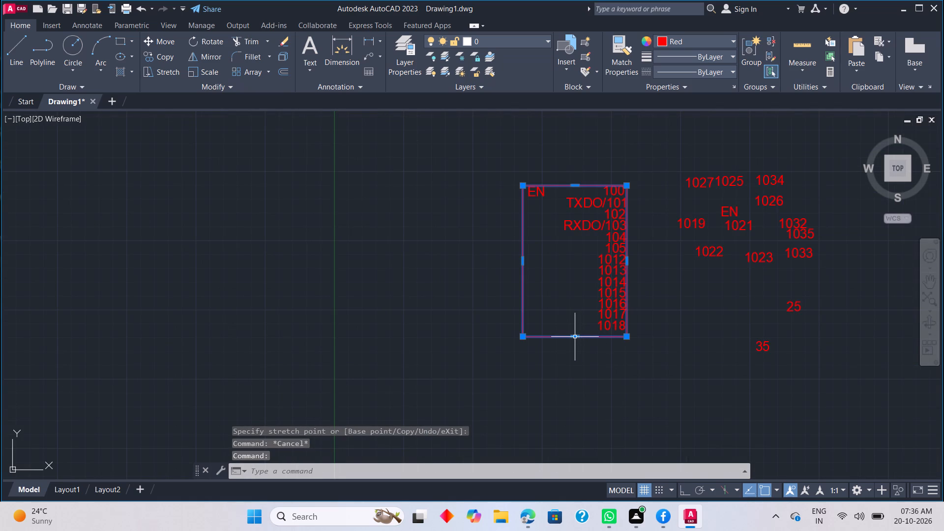
click(575, 337)
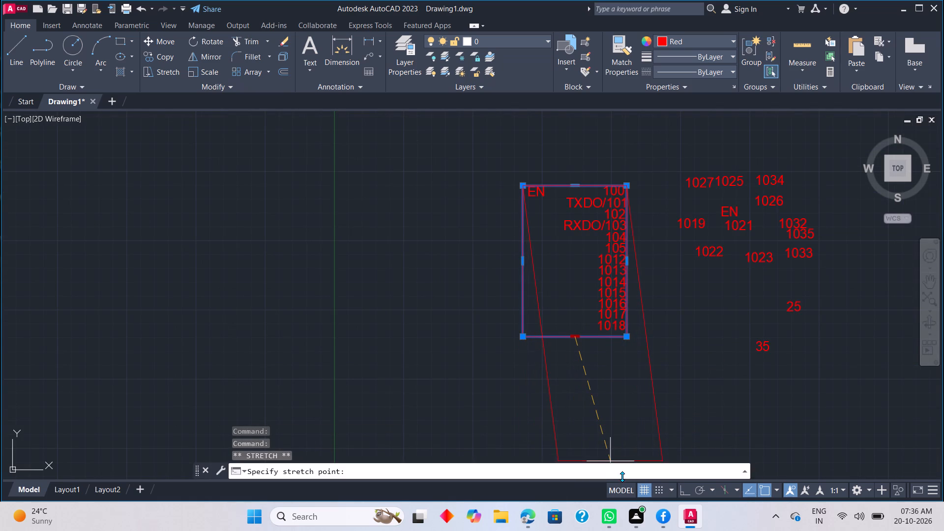
click(686, 488)
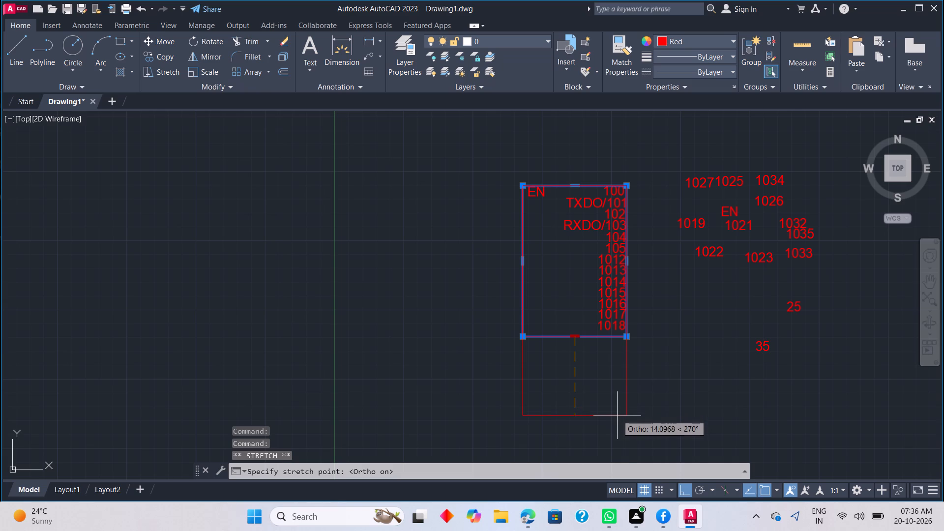
click(617, 415)
key(Escape)
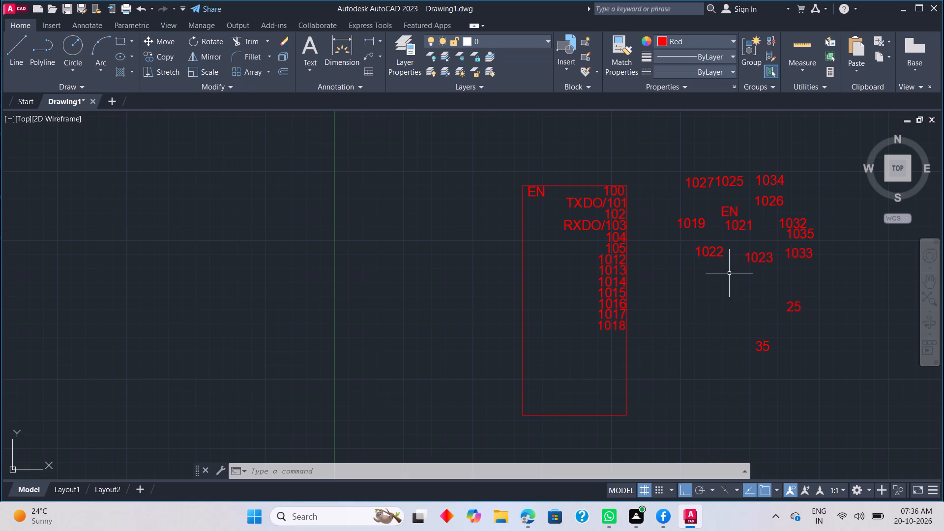
Turn Ortho off and move the scattered 1019 text into the rectangle, directly below 1018 and aligned with the stack.
click(703, 221)
click(679, 229)
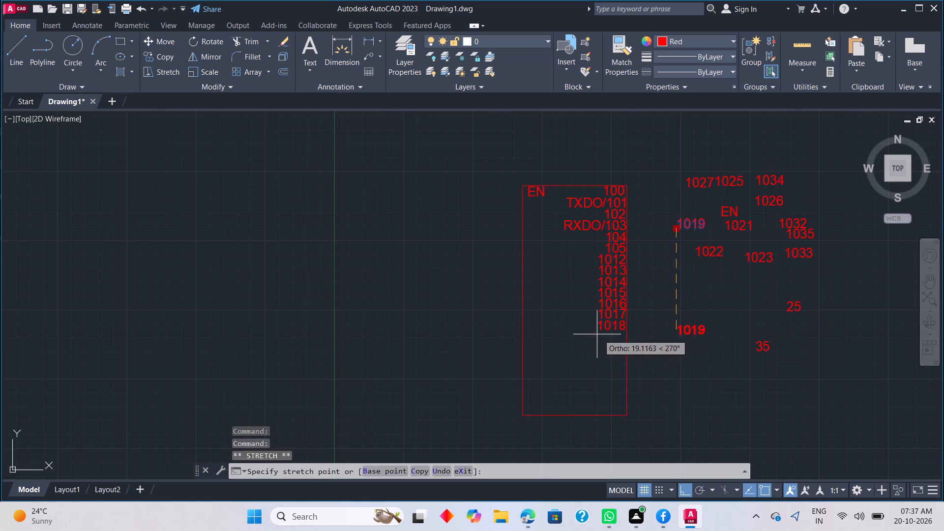
click(687, 490)
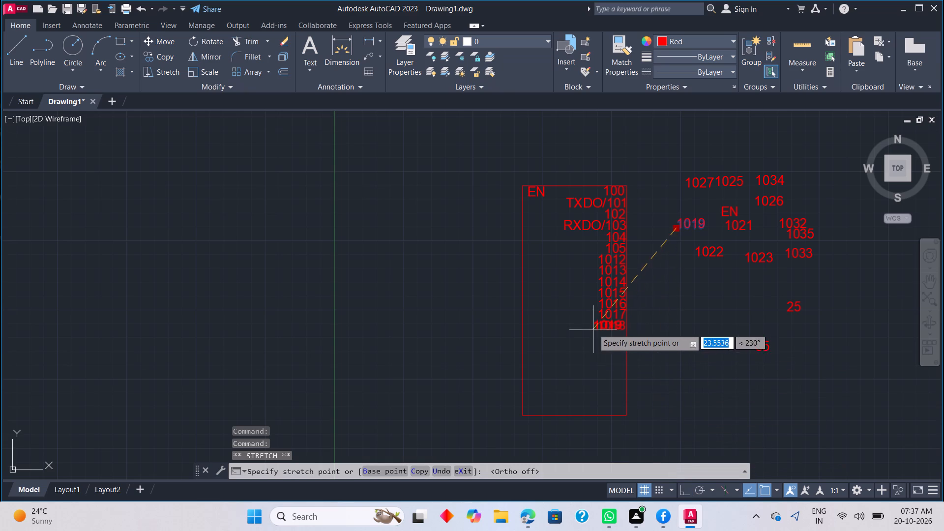
scroll(595, 340, up, 3)
click(599, 339)
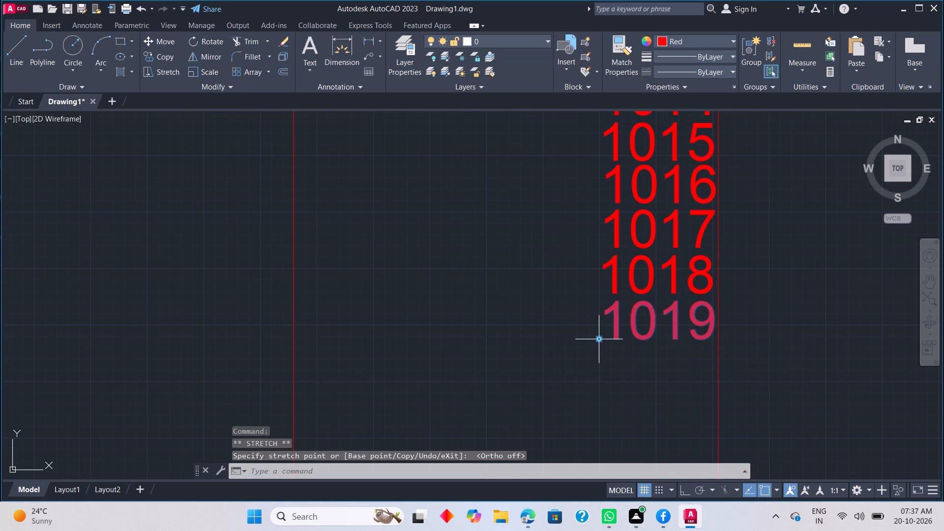
key(Escape)
Move the 1021 text from the scattered labels into the rectangle, directly below 1019 and aligned with the stack.
scroll(805, 338, down, 3)
middle_drag(808, 335, 530, 304)
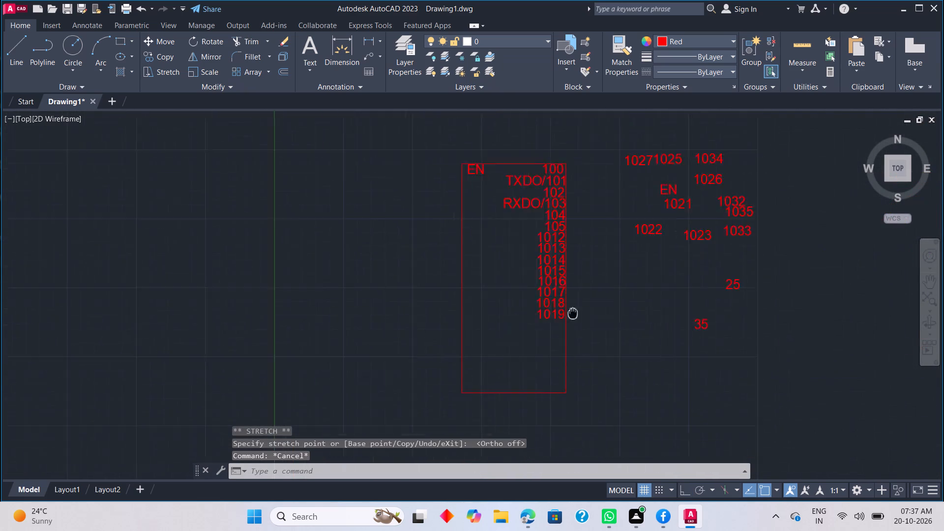
middle_drag(530, 304, 456, 289)
middle_drag(497, 227, 520, 276)
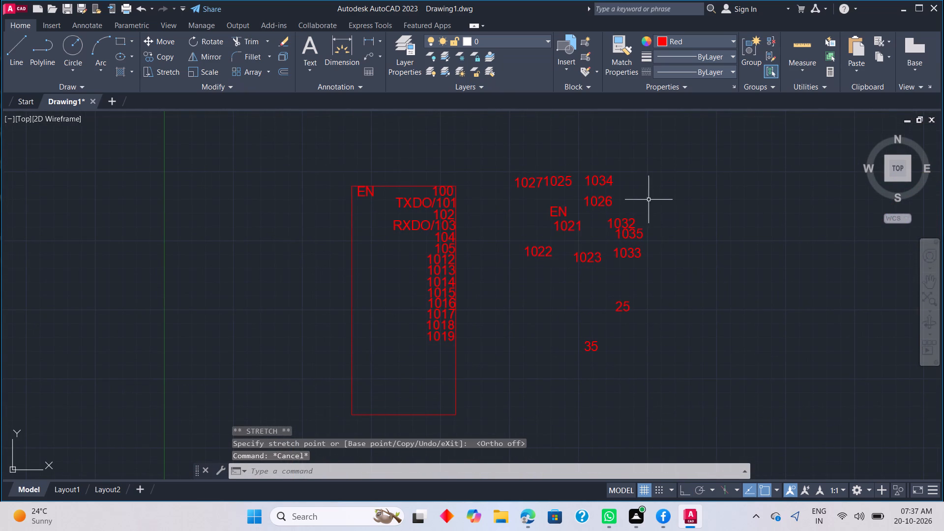
click(571, 227)
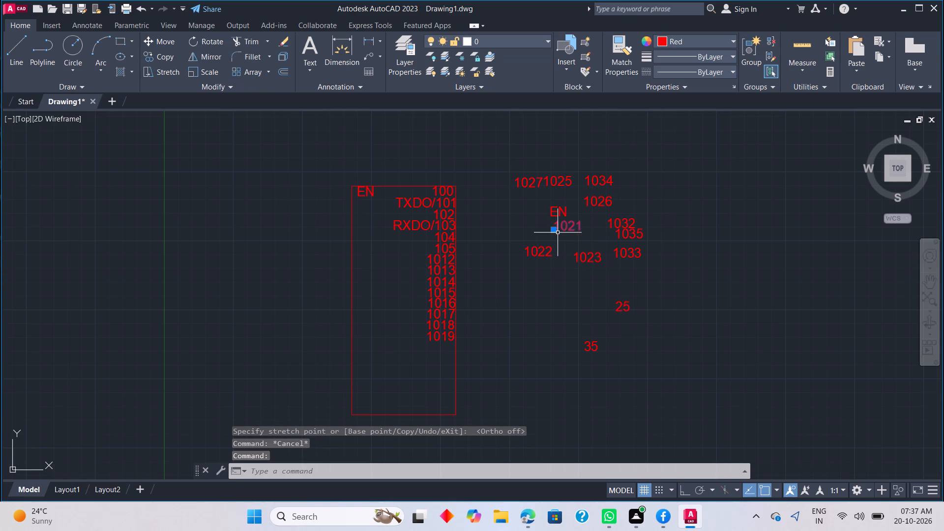
click(556, 231)
scroll(420, 355, up, 2)
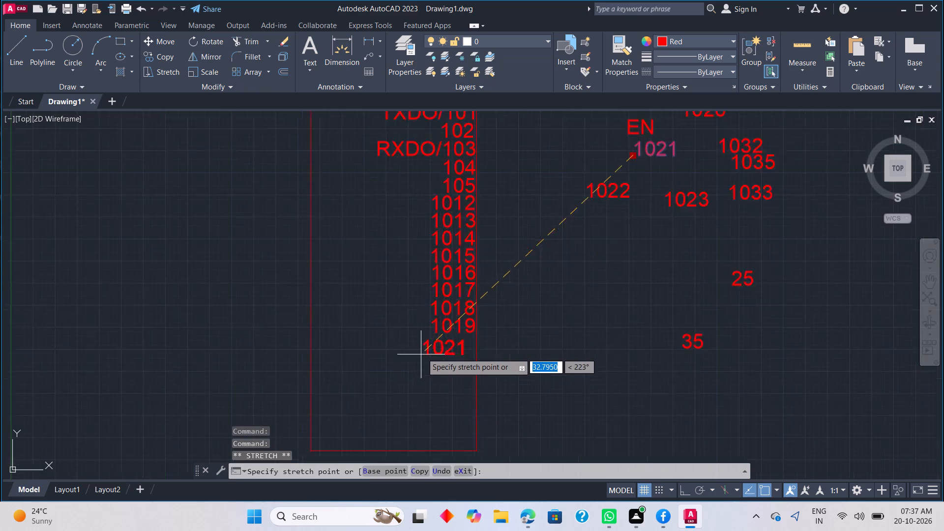
scroll(422, 353, up, 1)
click(443, 348)
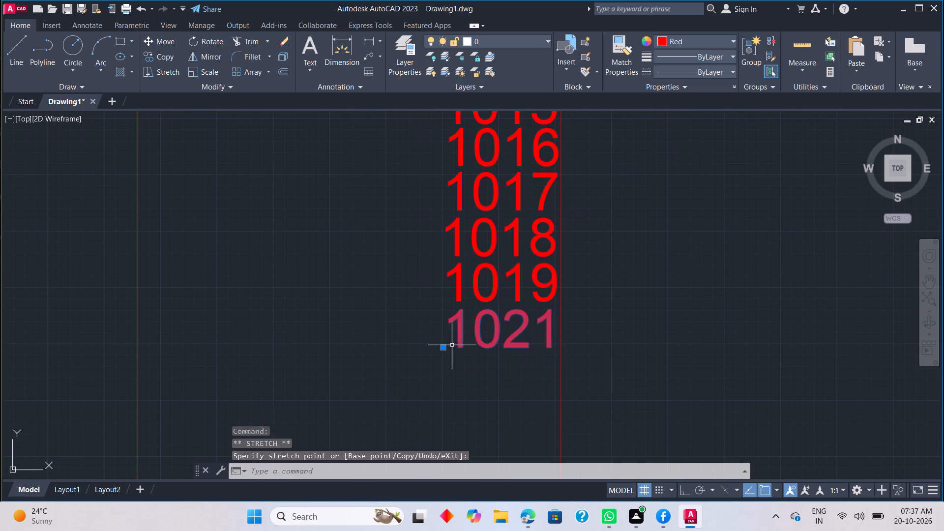
key(Escape)
Move the 1022 text from the scattered labels into the rectangle, directly below 1021 and aligned with the stack.
scroll(642, 335, down, 4)
middle_drag(689, 295, 525, 299)
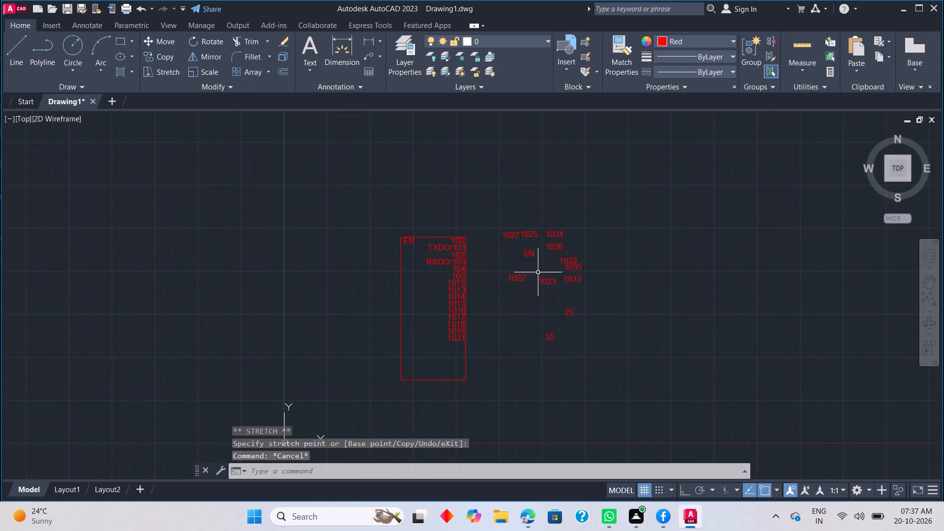
scroll(529, 274, up, 1)
click(520, 282)
click(497, 286)
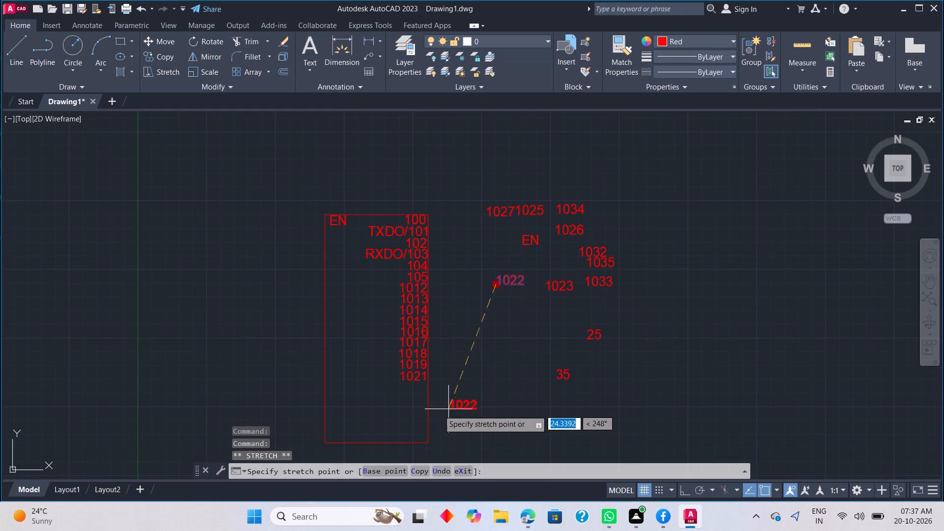
scroll(408, 410, up, 3)
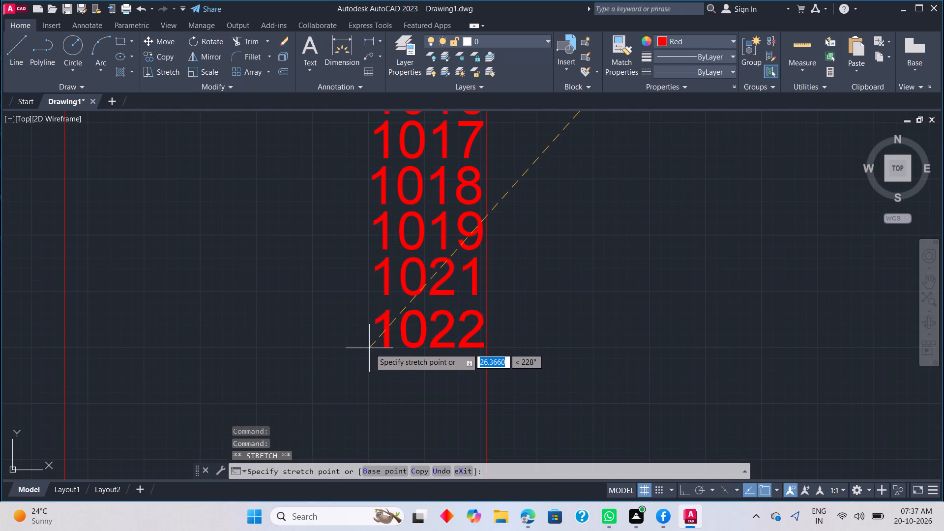
click(369, 344)
key(Escape)
Move the 1023 text from the scattered labels into the rectangle, directly below 1022 and aligned with the stack.
scroll(523, 325, down, 4)
middle_drag(628, 299, 552, 295)
click(532, 252)
click(512, 260)
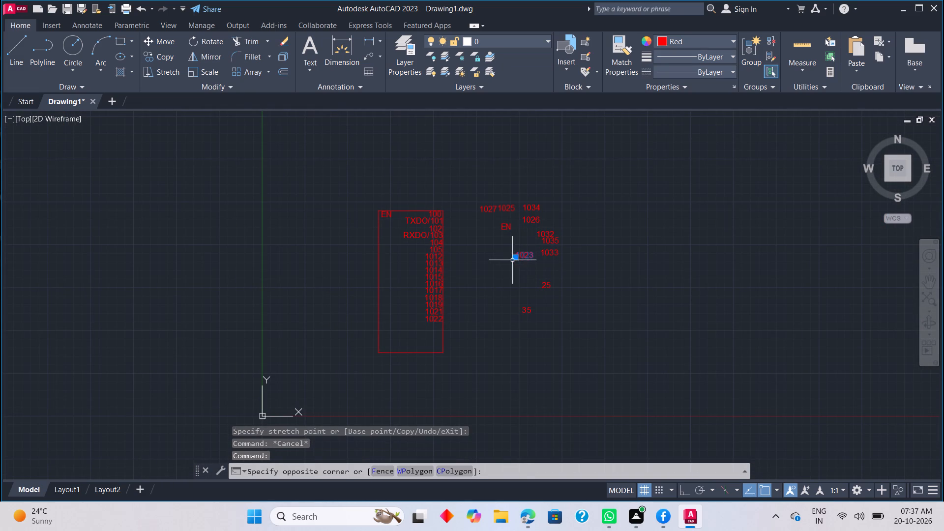
key(Escape)
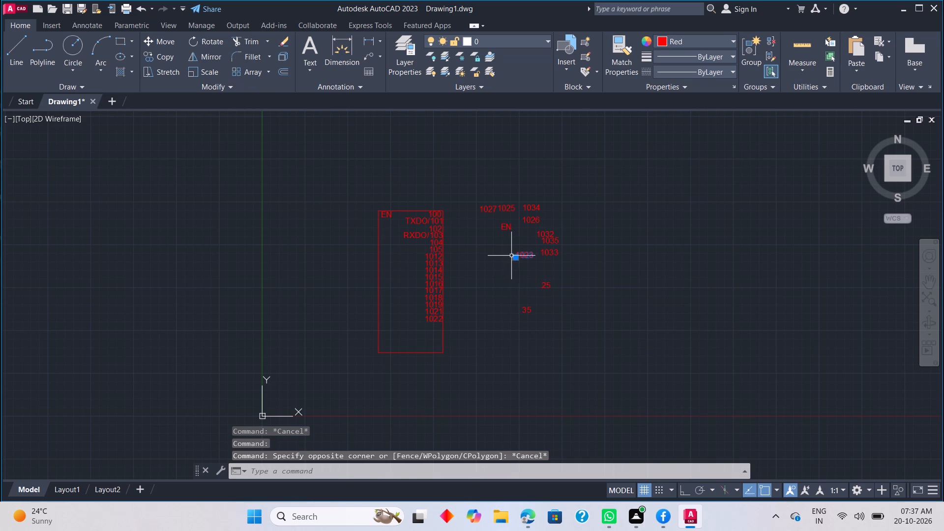
click(514, 258)
scroll(423, 326, up, 3)
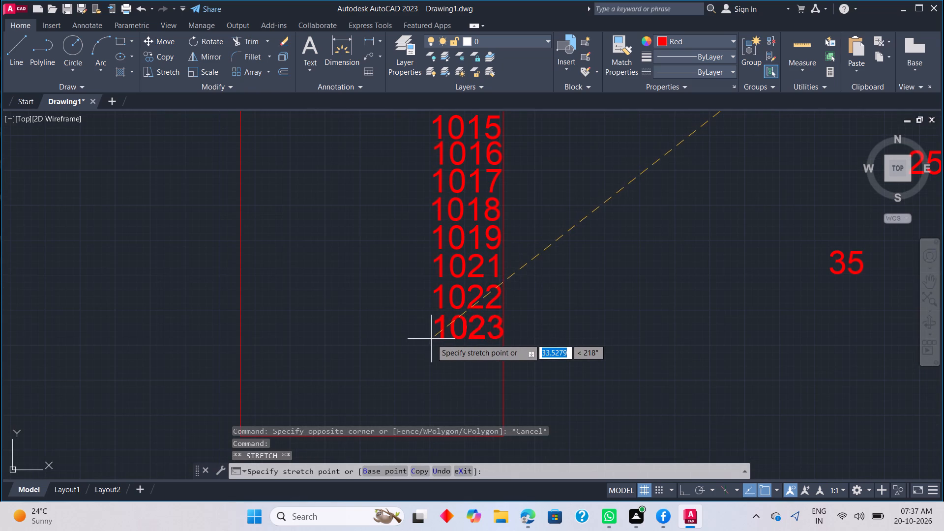
click(429, 338)
key(Escape)
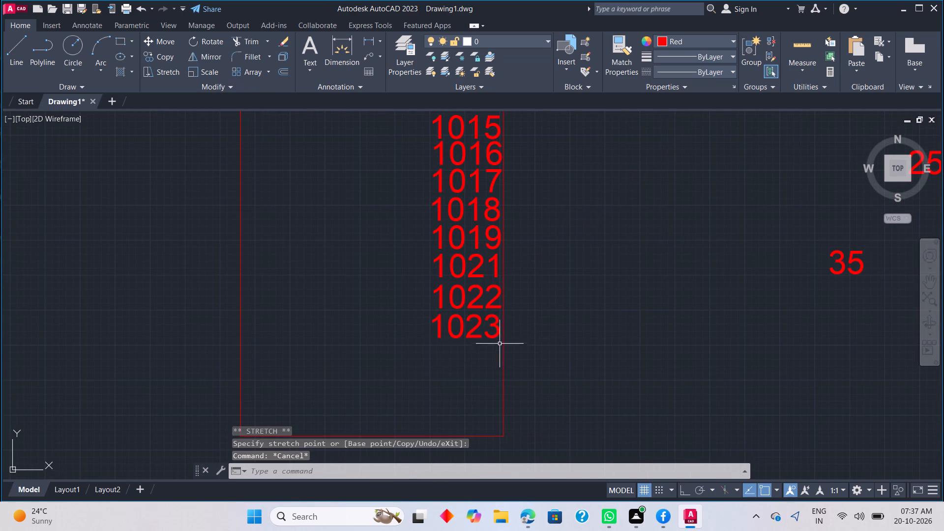
Move the 1025 text from the scattered labels into the rectangle, directly below 1023 and aligned with the stack.
scroll(536, 330, down, 1)
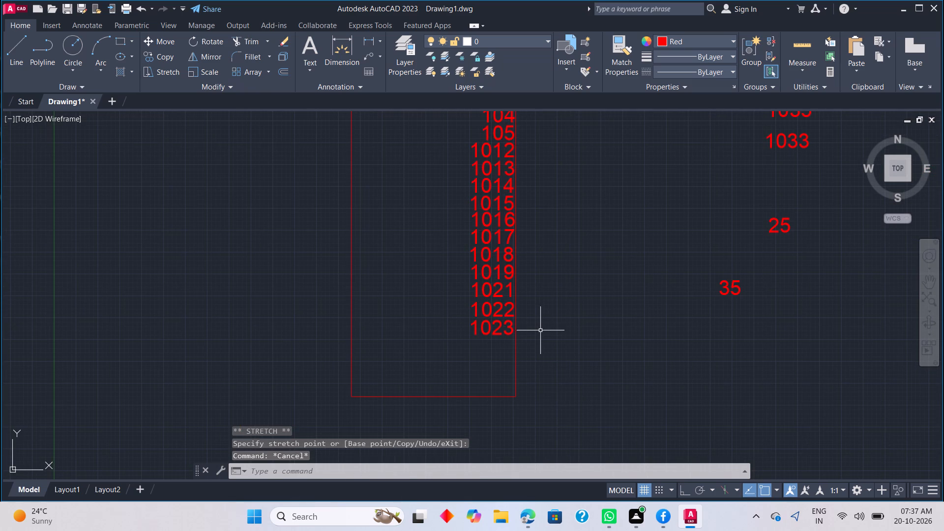
middle_drag(600, 285, 489, 307)
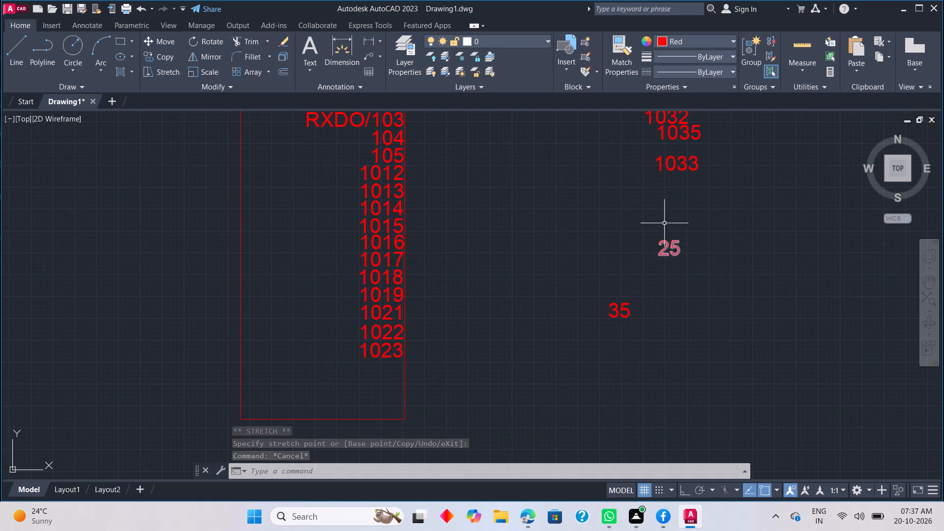
middle_drag(666, 213, 663, 258)
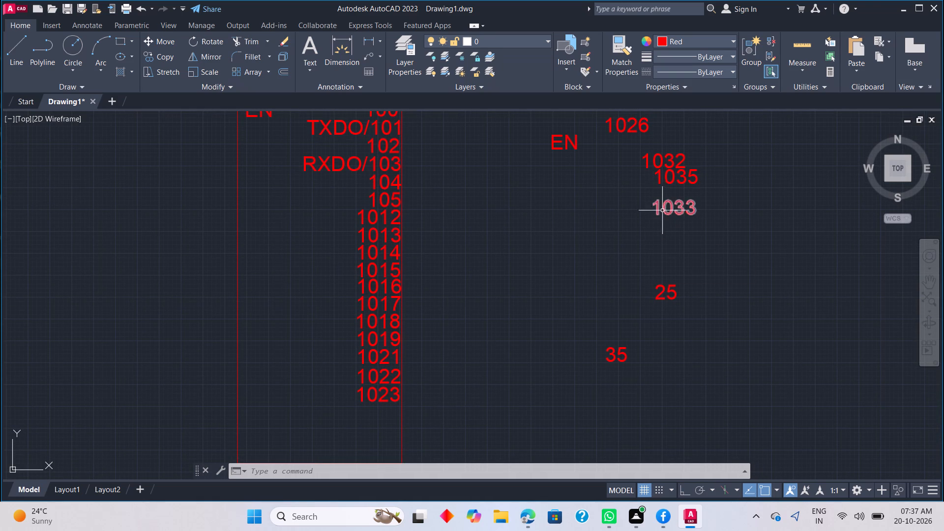
scroll(654, 221, down, 2)
middle_drag(619, 193, 628, 253)
scroll(638, 231, up, 2)
scroll(627, 269, down, 2)
scroll(608, 295, up, 1)
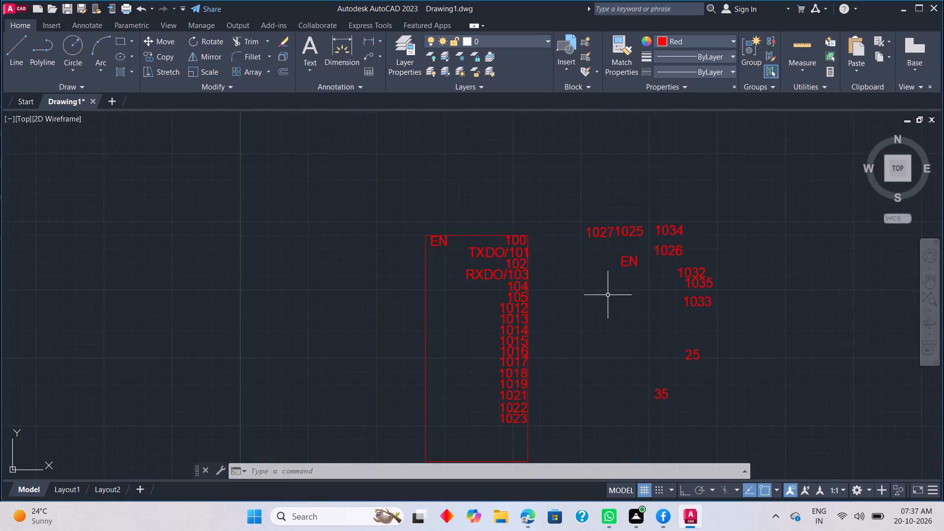
click(641, 234)
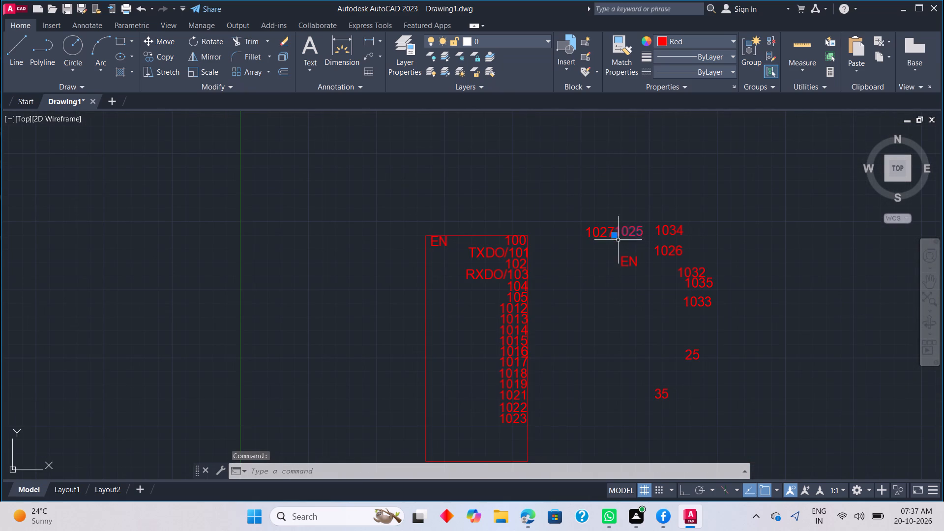
click(614, 235)
middle_drag(497, 433, 499, 429)
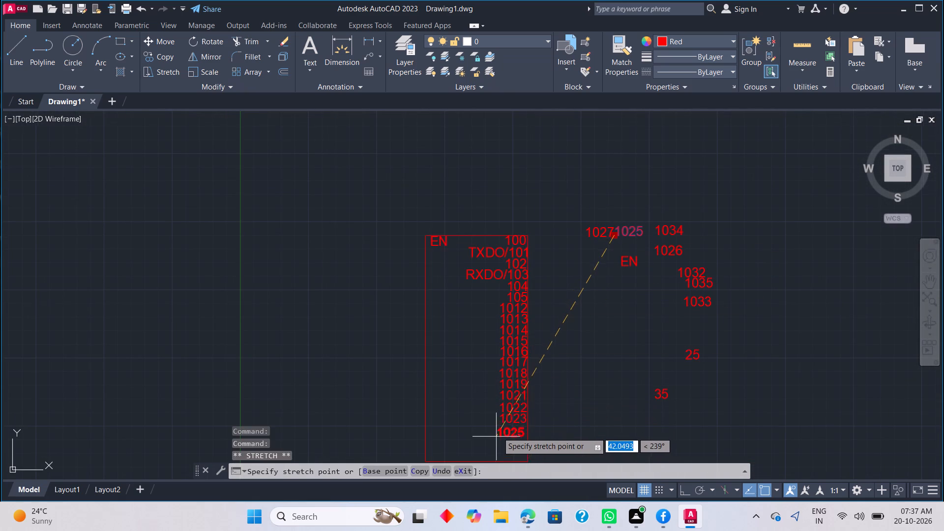
middle_drag(499, 429, 498, 371)
scroll(501, 373, up, 3)
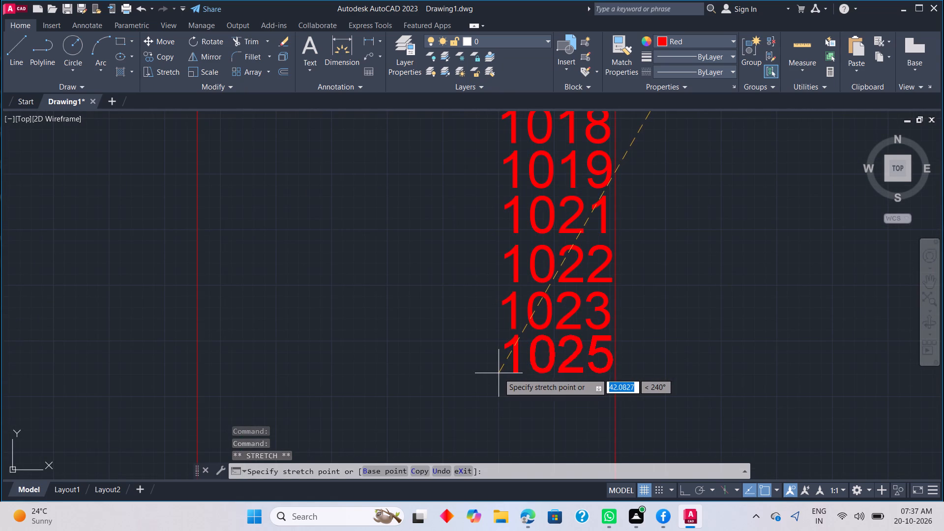
click(499, 373)
key(Escape)
middle_drag(667, 285, 660, 294)
scroll(667, 285, down, 1)
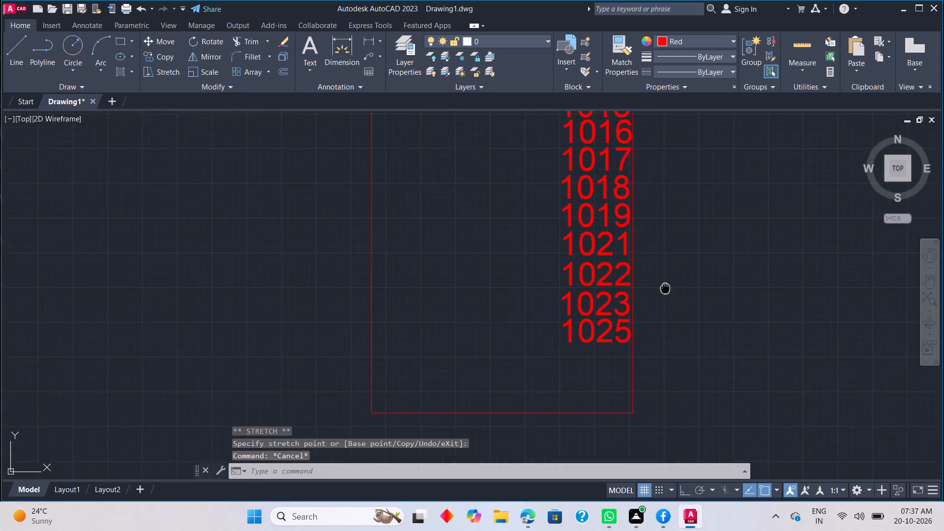
Move the 1027 text from the scattered labels into the rectangle, directly below 1025 and aligned with the stack.
middle_drag(660, 294, 576, 379)
scroll(635, 185, down, 2)
middle_drag(658, 151, 623, 230)
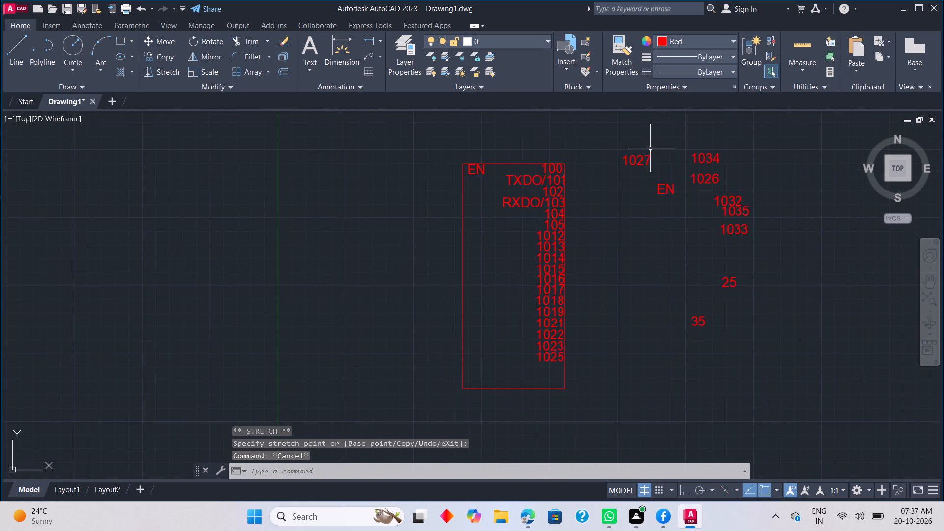
click(649, 158)
click(619, 164)
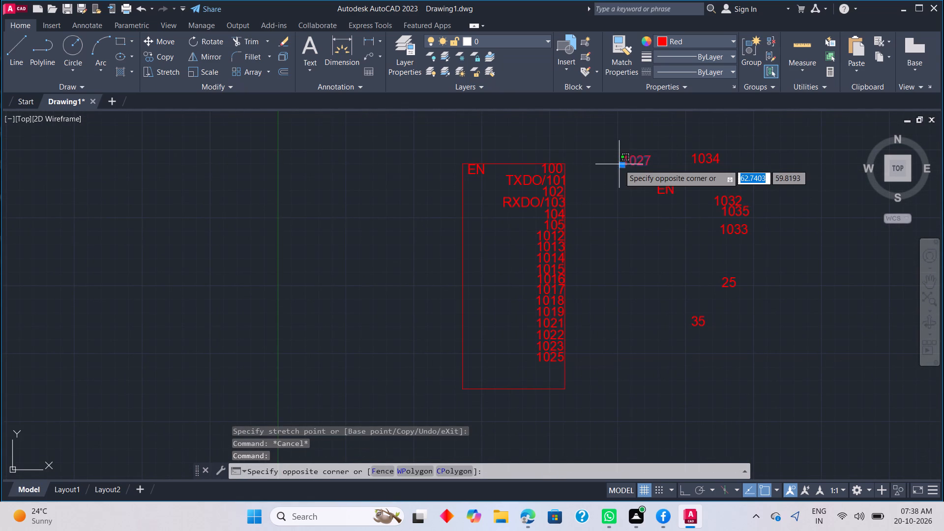
click(622, 166)
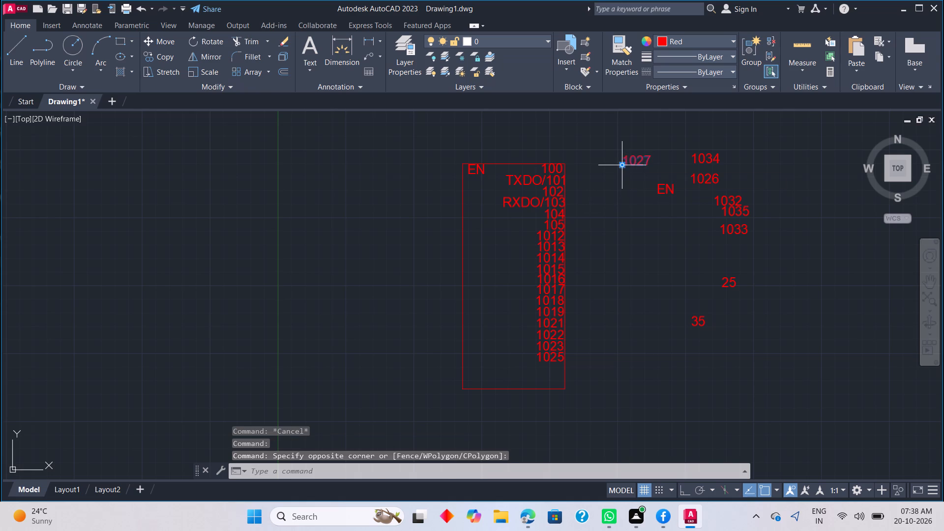
click(622, 166)
scroll(528, 376, up, 3)
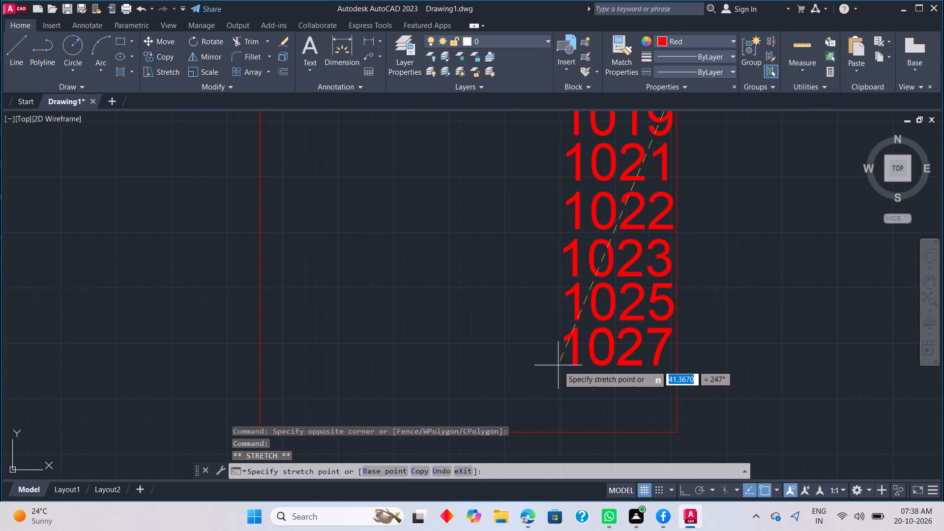
click(558, 365)
key(Escape)
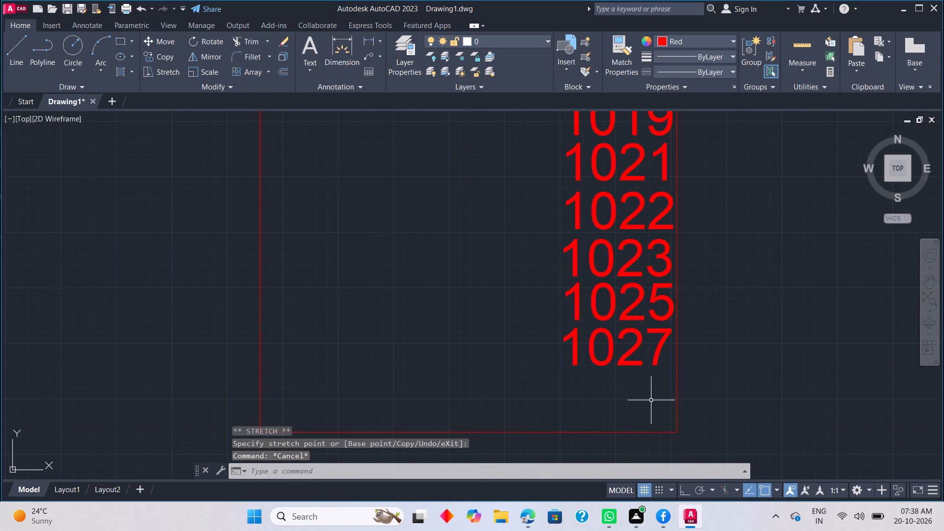
Stretch the rectangle's bottom edge straight down with Ortho on, making room for more labels below 1027.
scroll(657, 394, down, 3)
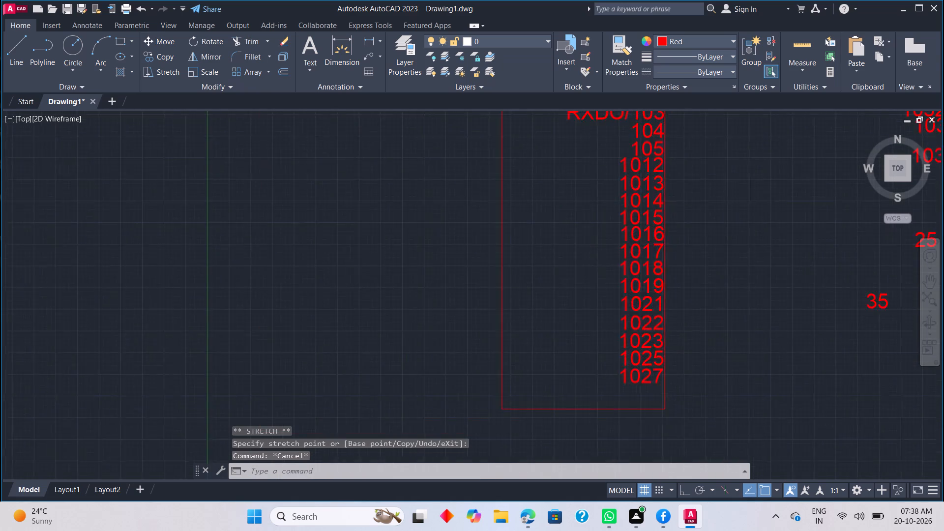
middle_drag(687, 376, 549, 393)
scroll(514, 326, up, 2)
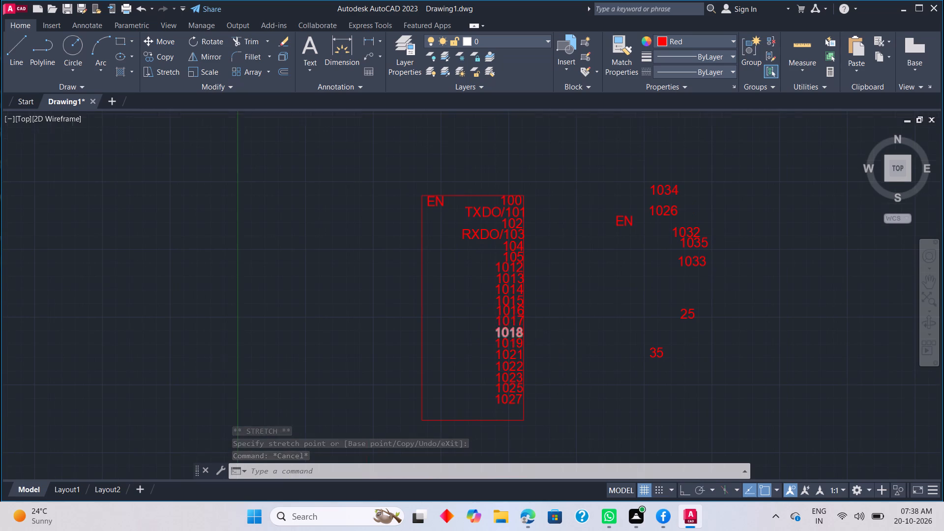
scroll(514, 326, up, 1)
scroll(517, 320, down, 5)
scroll(533, 327, up, 1)
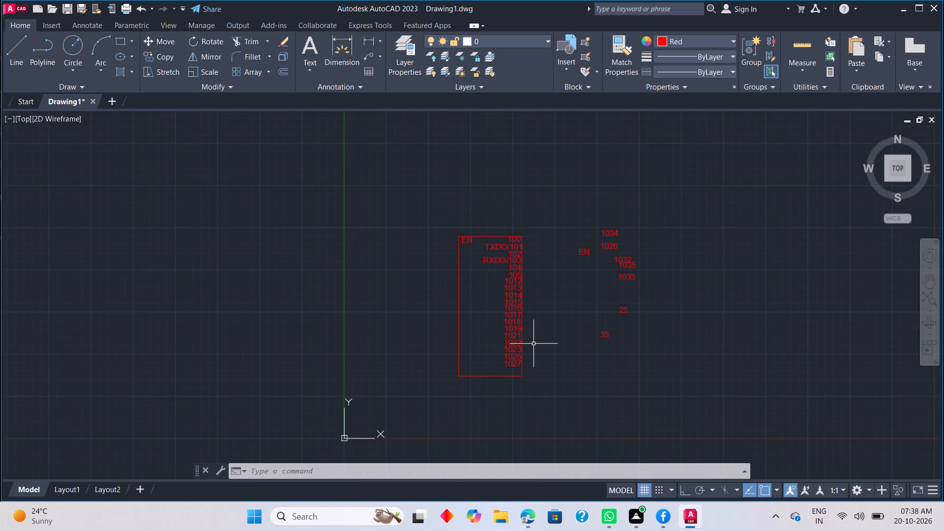
click(508, 376)
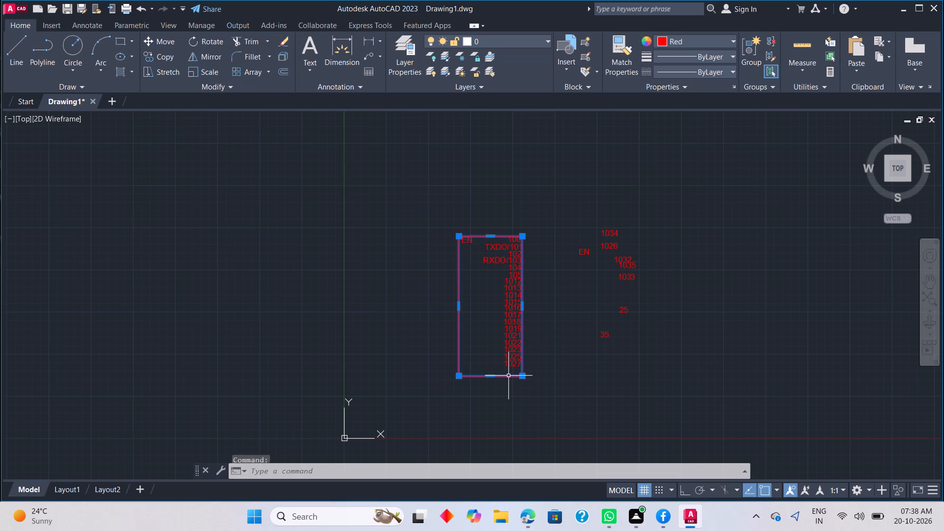
click(490, 378)
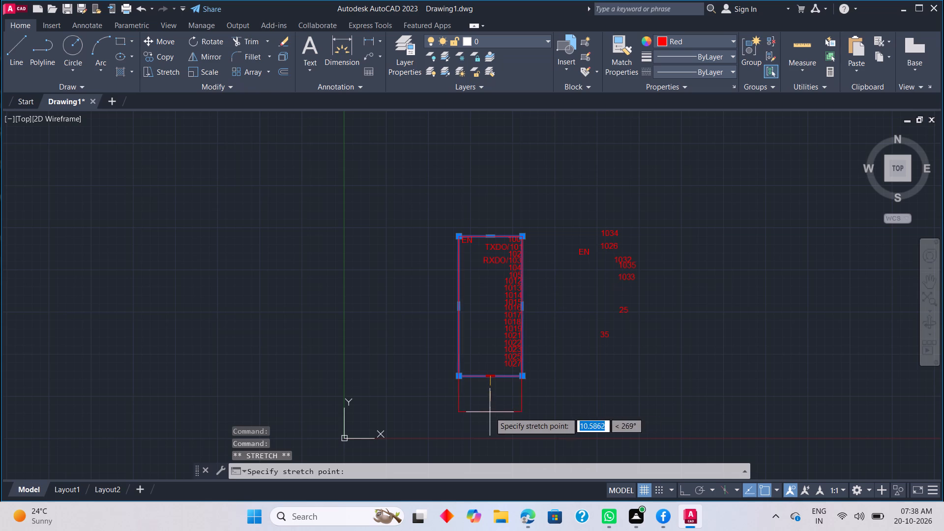
click(689, 489)
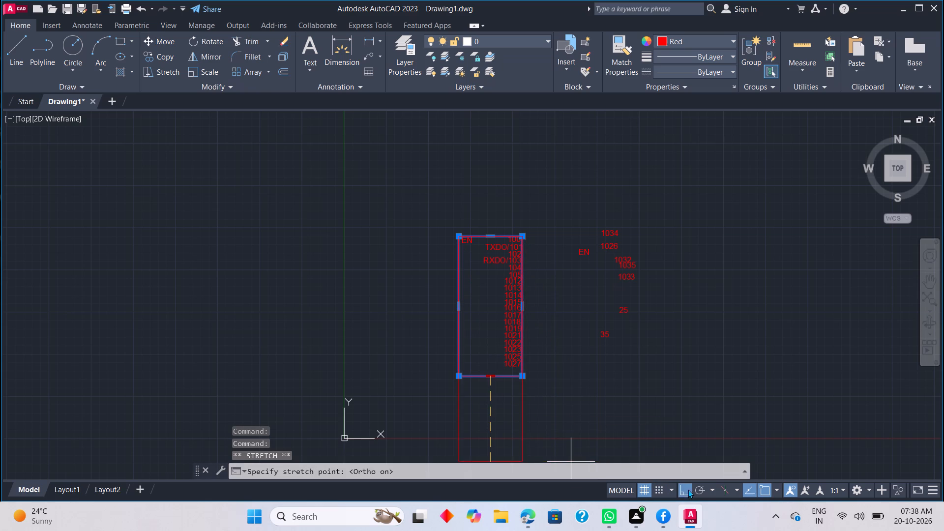
click(497, 416)
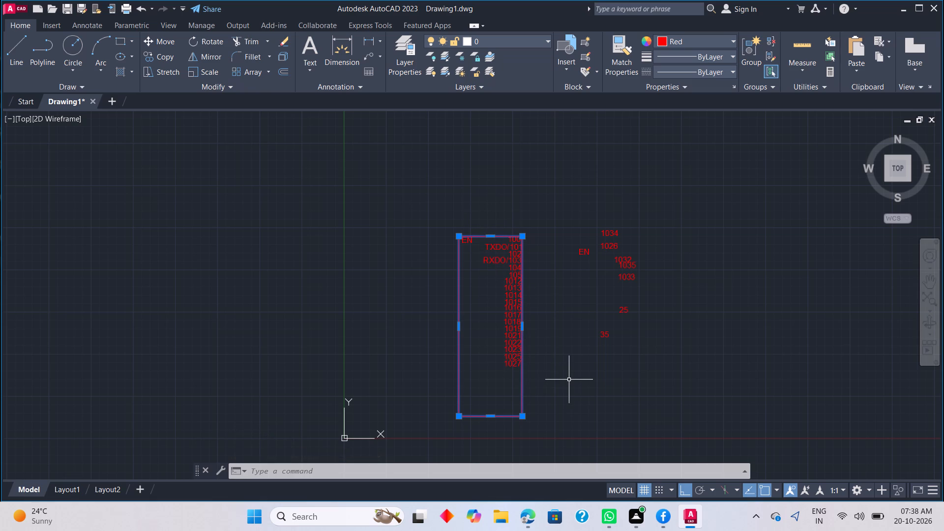
key(Escape)
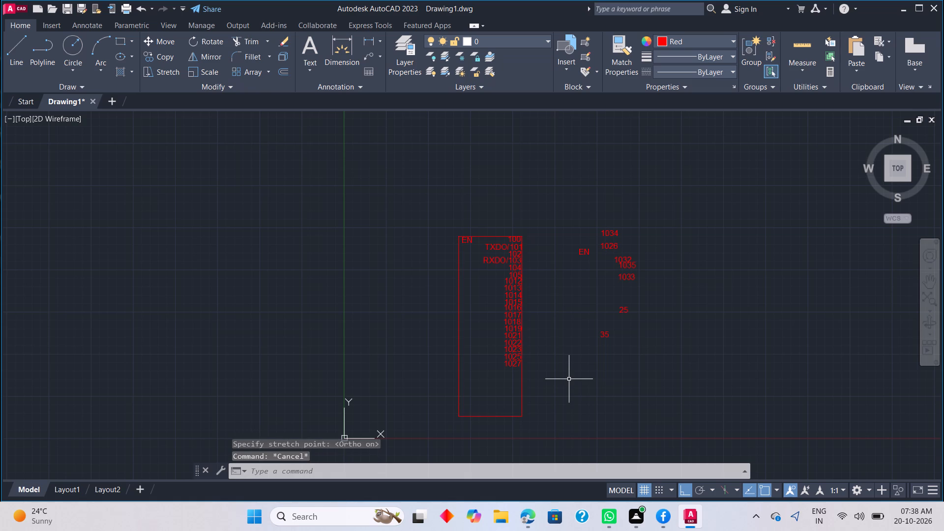
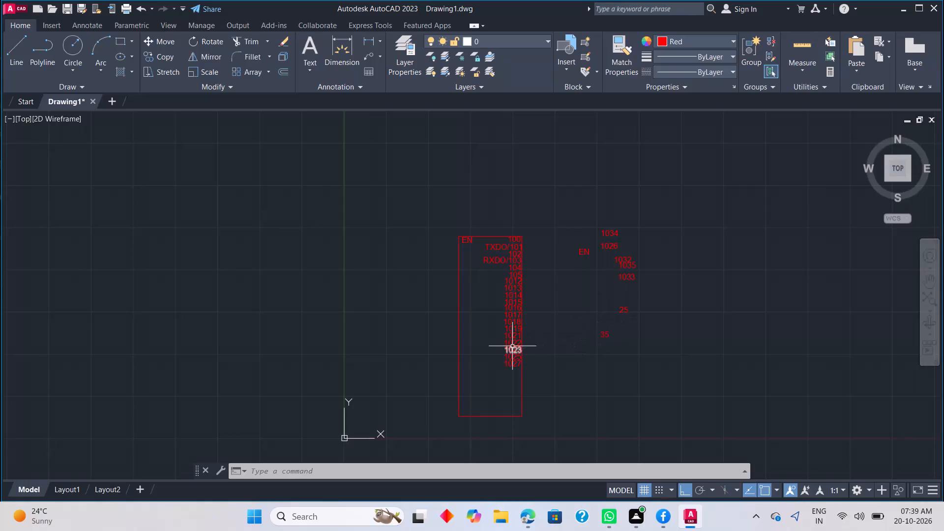
Move the 1027 label straight down inside the rectangle, opening a gap of about one text row below 1025.
scroll(514, 354, up, 1)
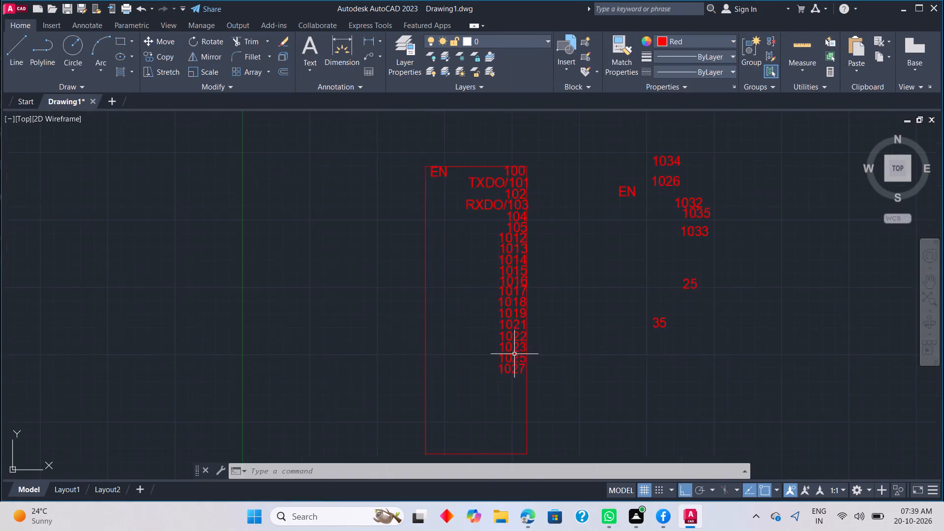
scroll(514, 354, up, 1)
middle_click(505, 378)
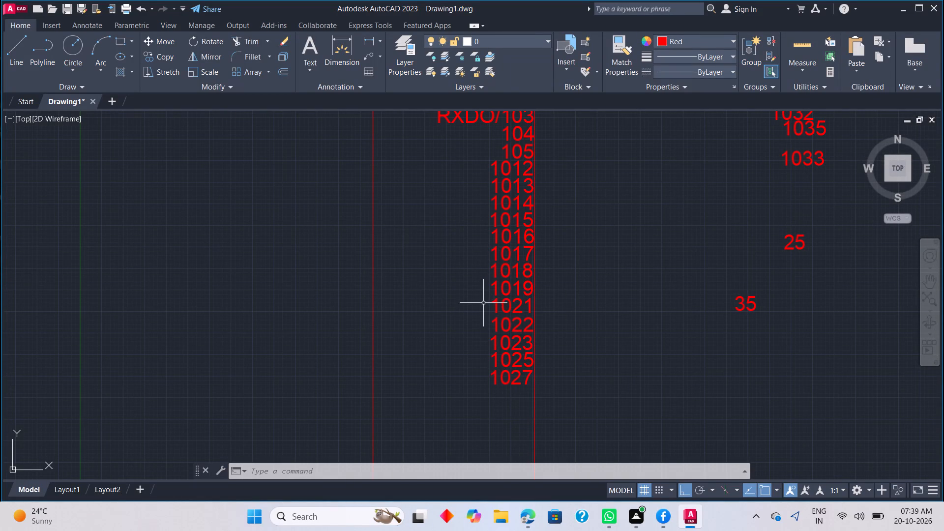
key(Escape)
middle_drag(485, 262, 495, 361)
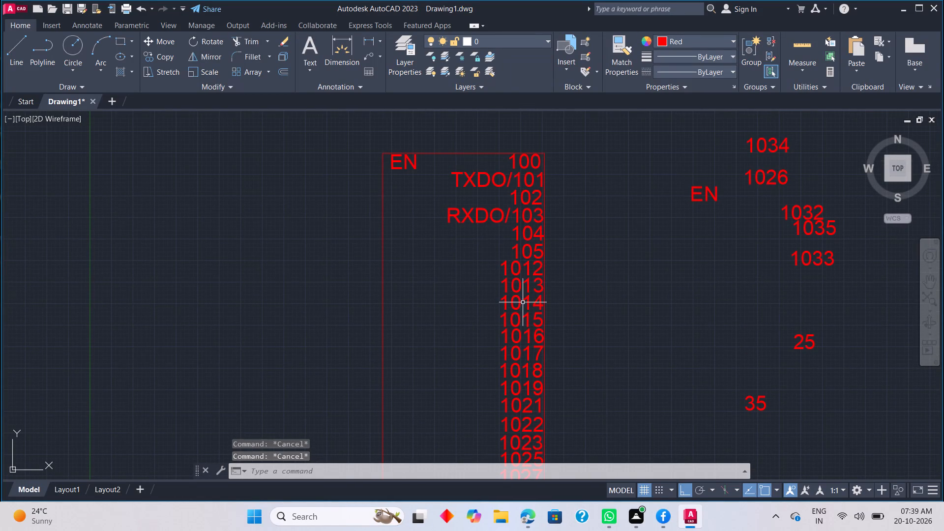
middle_drag(523, 302, 531, 271)
scroll(527, 255, up, 2)
scroll(536, 231, down, 2)
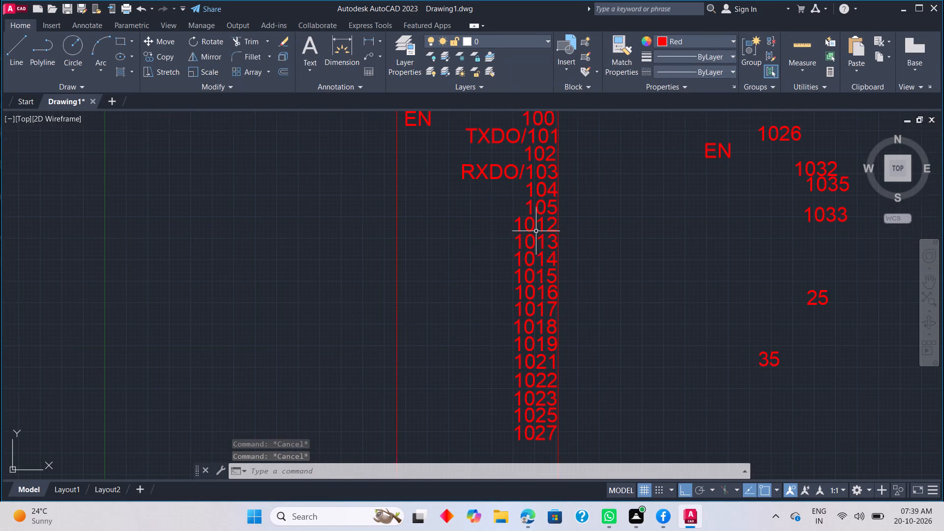
middle_drag(545, 378, 551, 335)
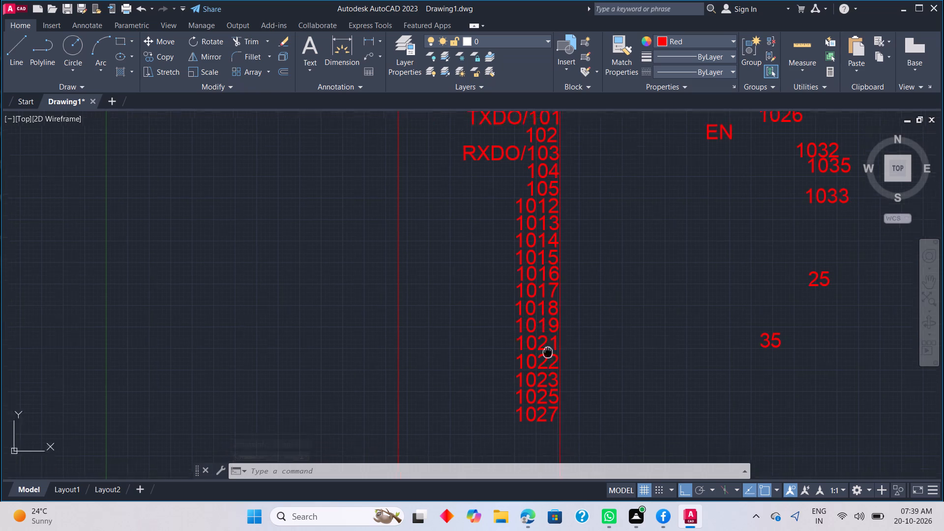
middle_drag(551, 335, 559, 283)
click(552, 342)
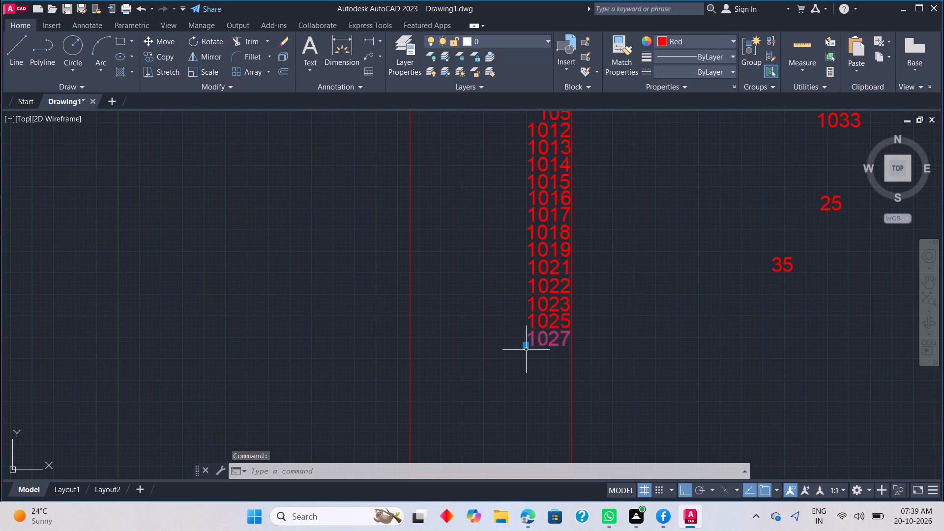
click(527, 346)
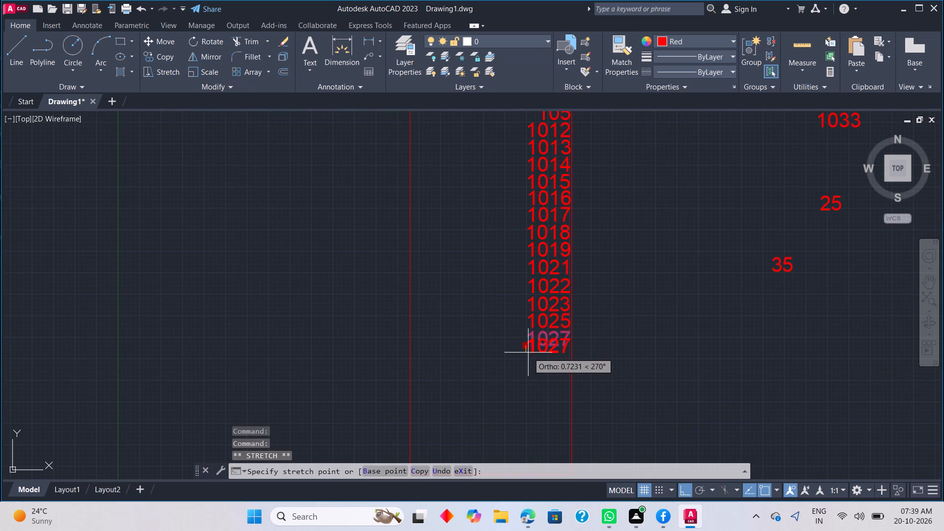
click(528, 353)
drag(527, 353, 527, 357)
click(526, 361)
Move the 1025 label straight down about 1.5 units and the 1023 label down slightly, loosening their spacing above 1027.
click(539, 327)
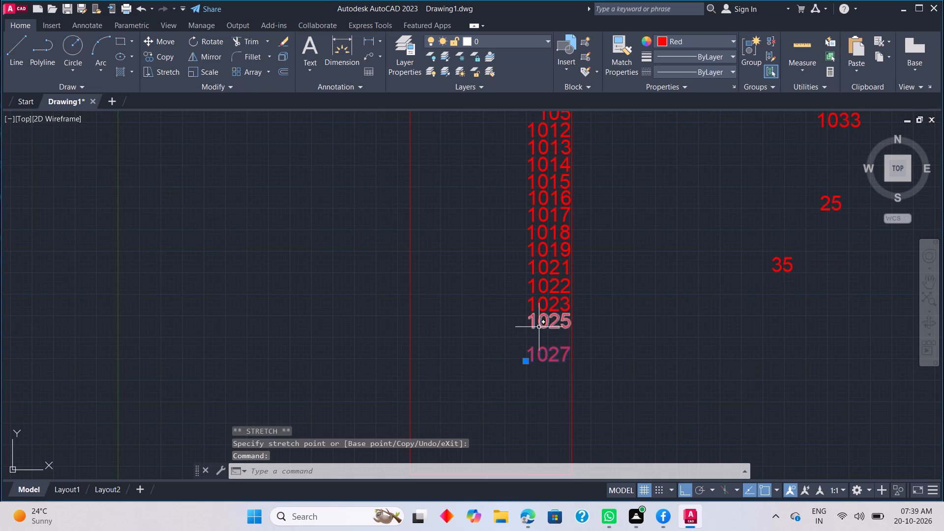
click(528, 327)
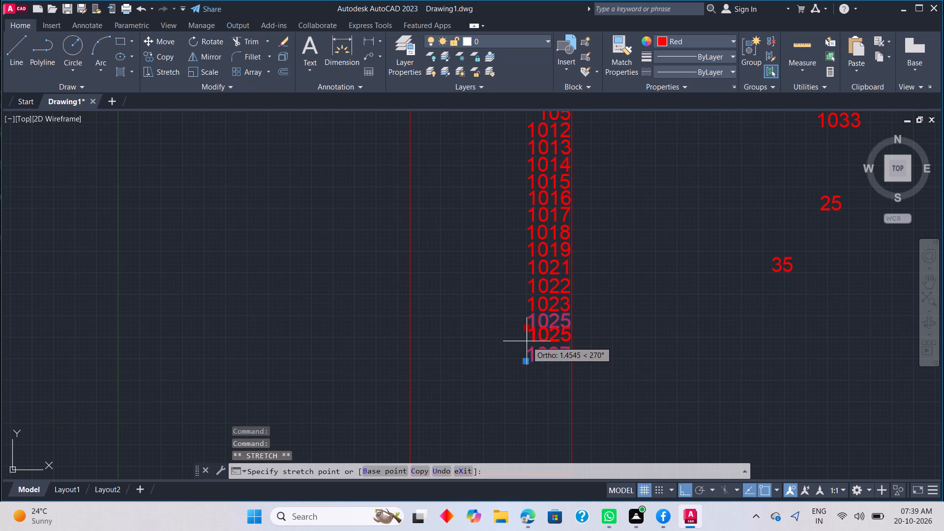
click(527, 341)
click(541, 305)
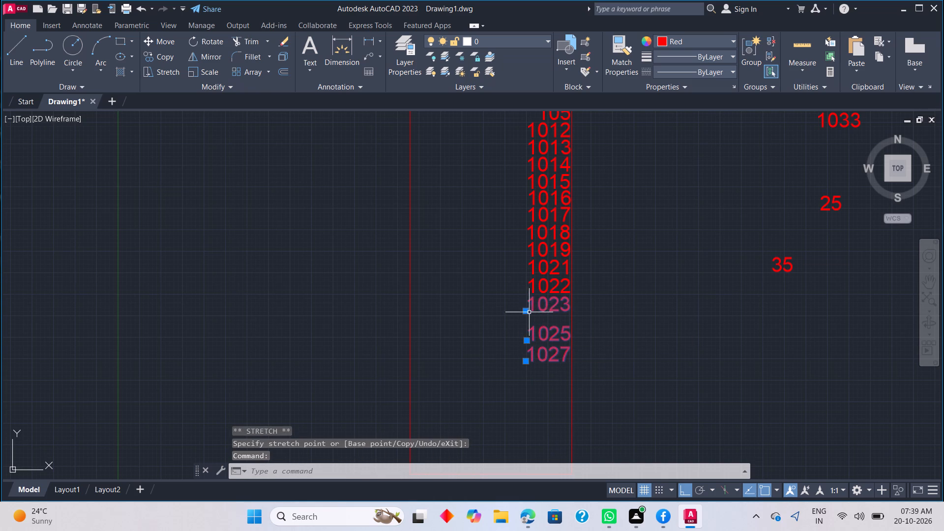
click(528, 311)
click(528, 320)
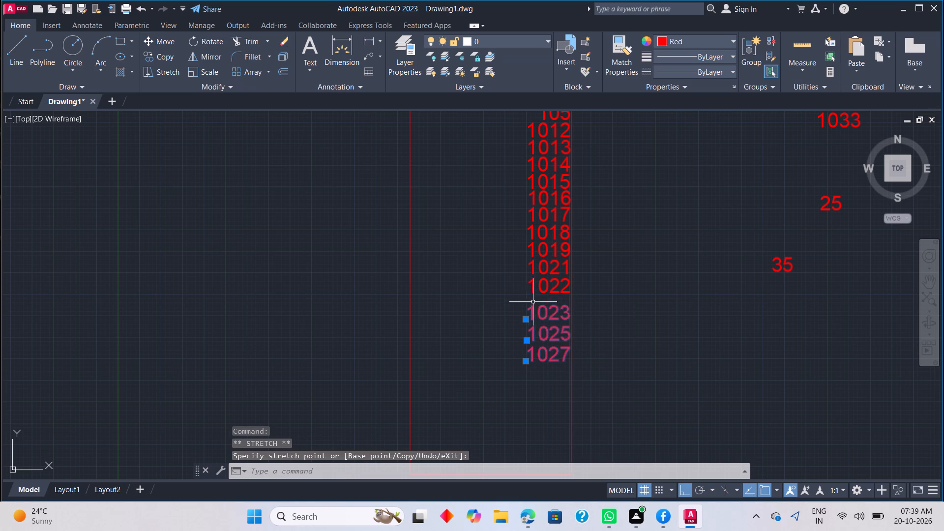
Move the 1022 and 1021 labels slightly straight down so they sit evenly spaced above 1023.
click(538, 288)
click(529, 292)
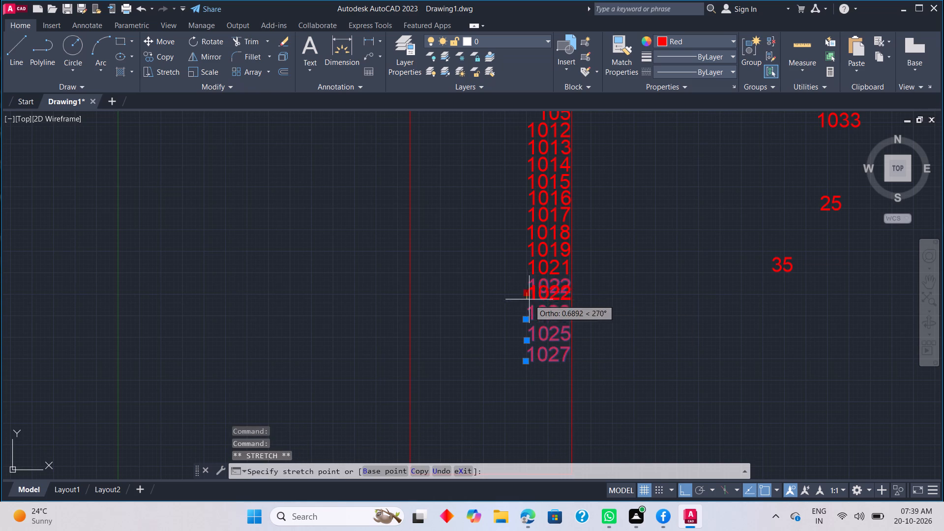
click(529, 300)
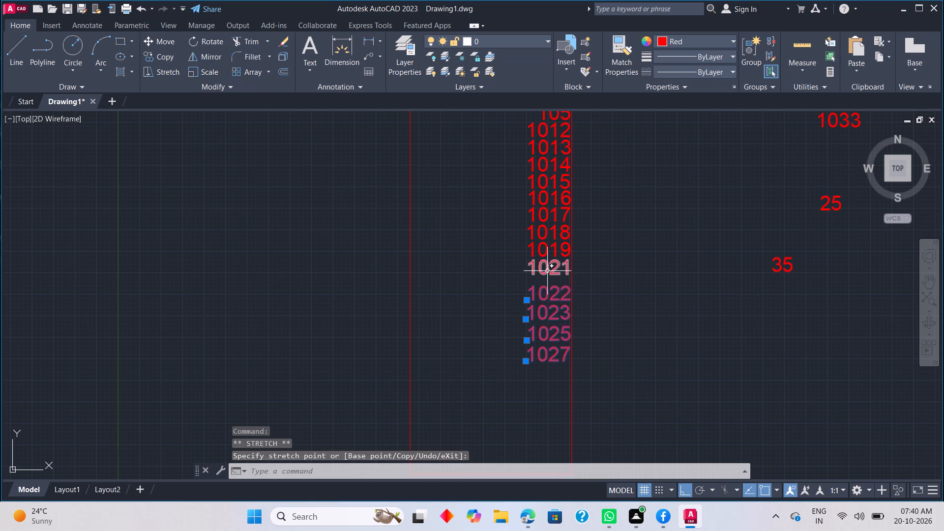
click(547, 271)
click(528, 276)
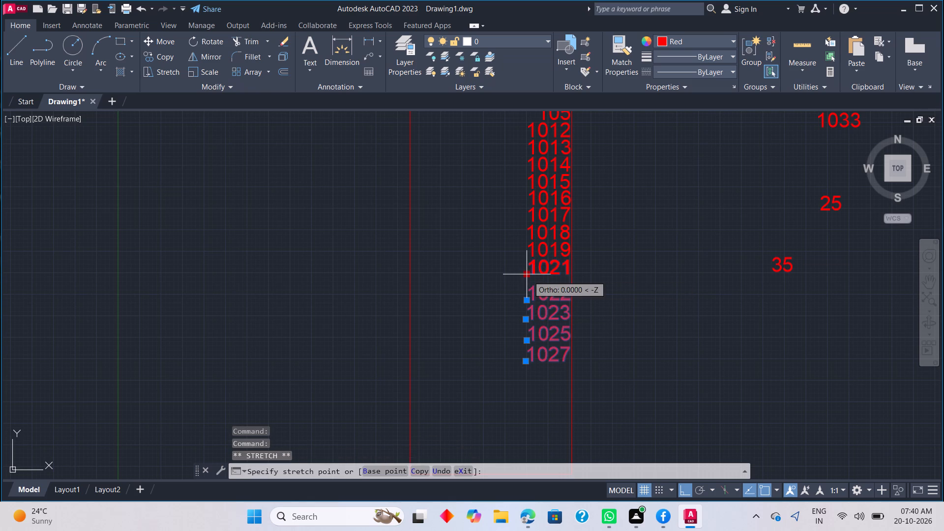
click(528, 280)
key(Escape)
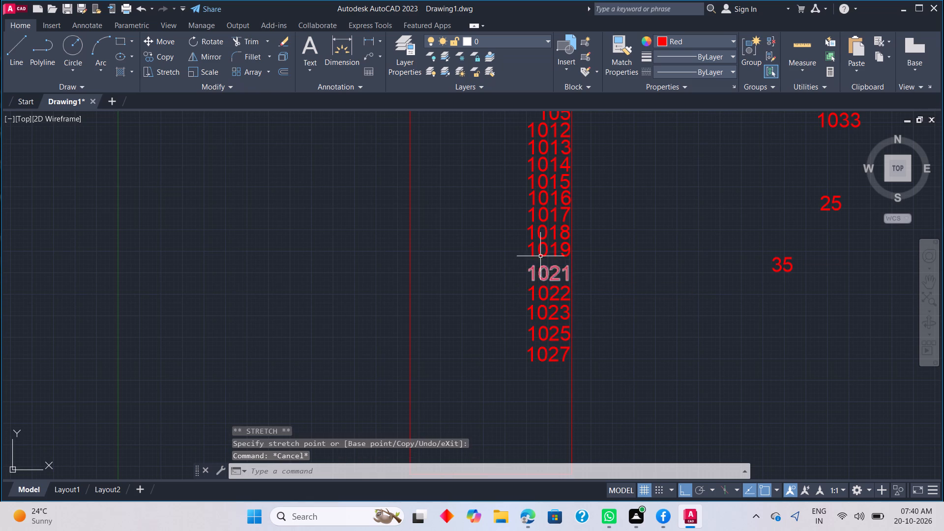
Move the 1019 label straight down about 0.5 units, closer to 1021.
click(541, 252)
click(524, 257)
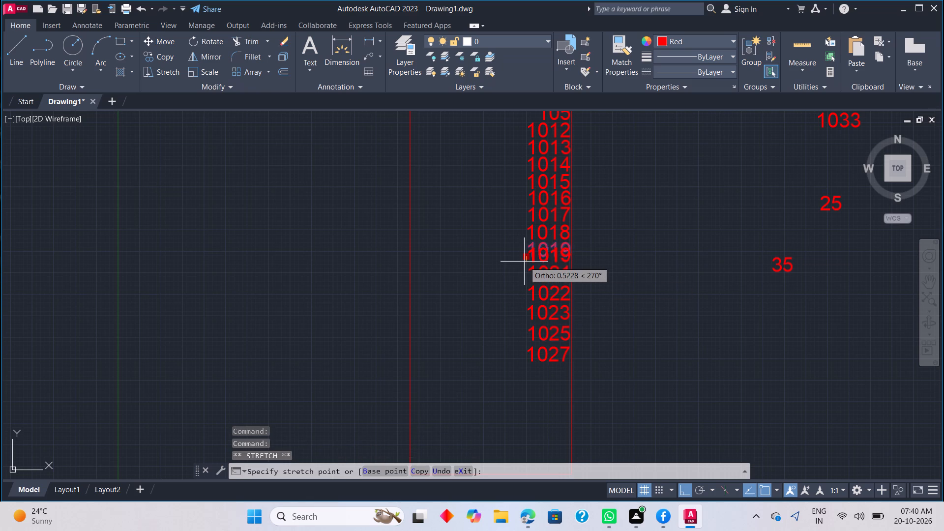
click(524, 262)
Move the 1027 label further straight down, leaving more than one text row free below 1025.
scroll(592, 307, down, 2)
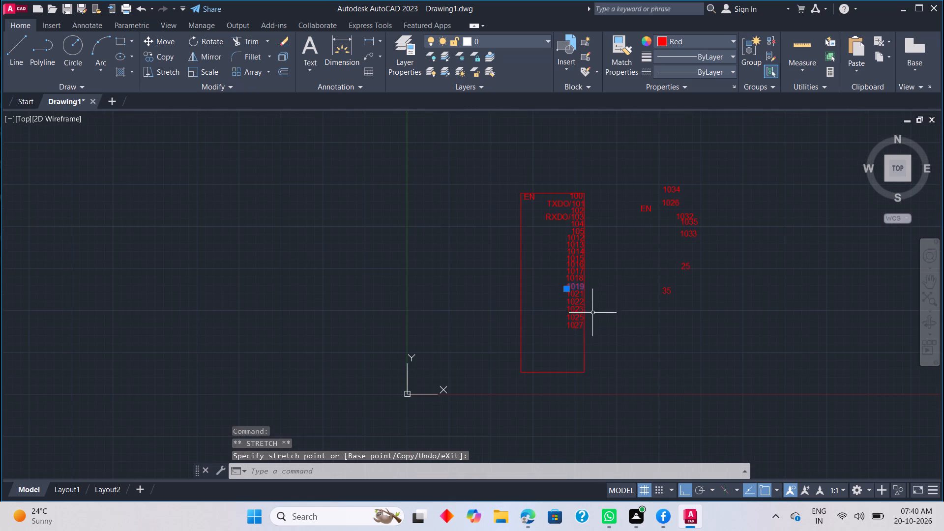
scroll(596, 320, up, 3)
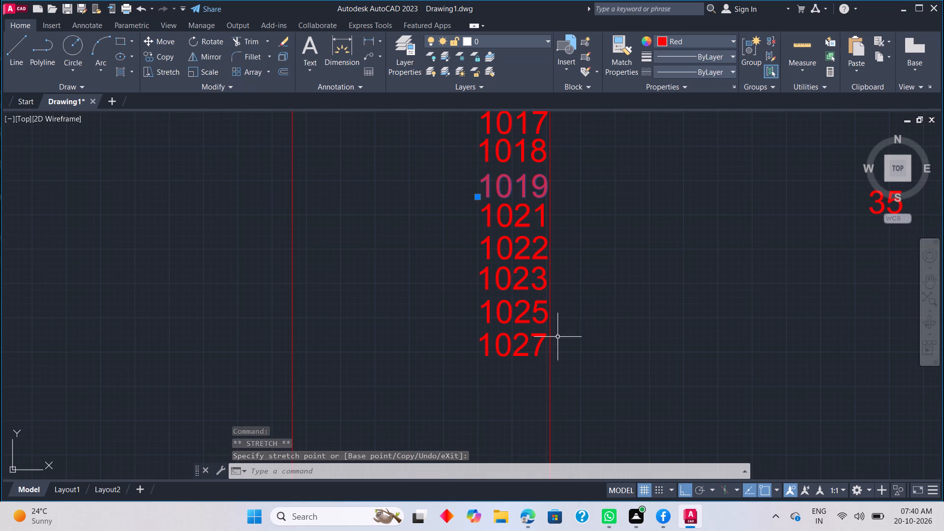
middle_drag(558, 337, 590, 297)
click(570, 308)
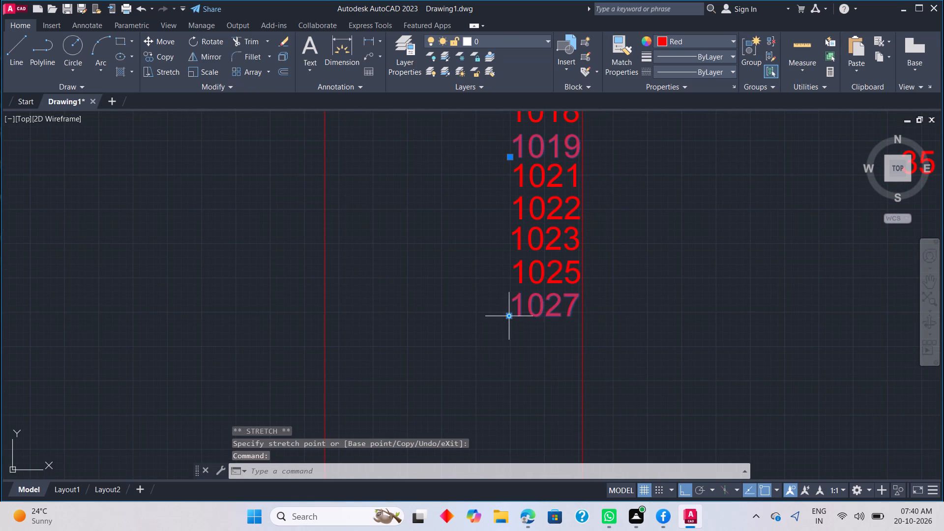
click(511, 317)
click(509, 363)
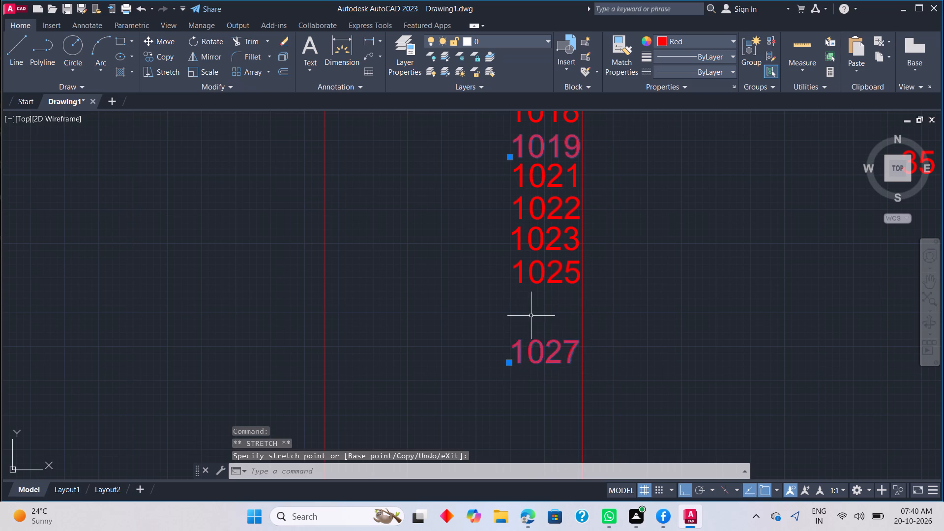
key(Escape)
Move the 1025 label straight down to just above 1027, and the 1023 label down to just above 1025.
click(543, 277)
click(510, 282)
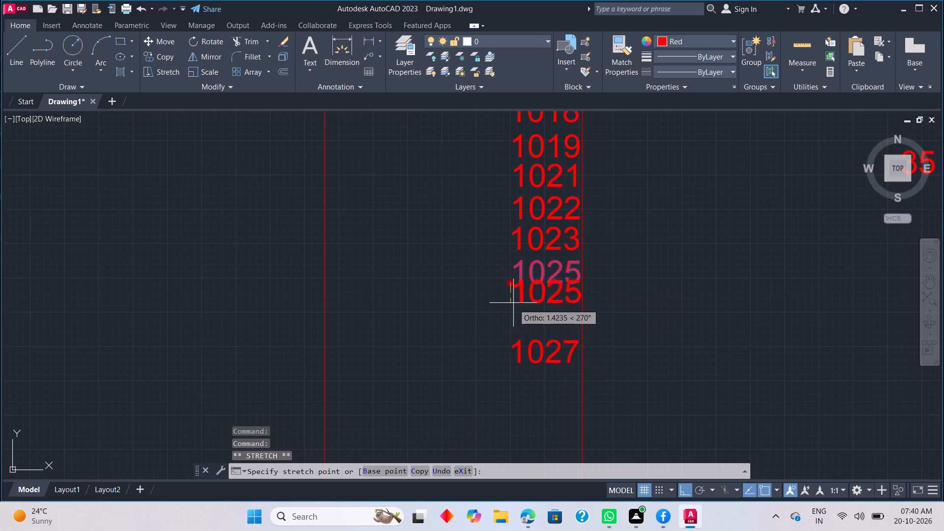
click(516, 331)
key(Escape)
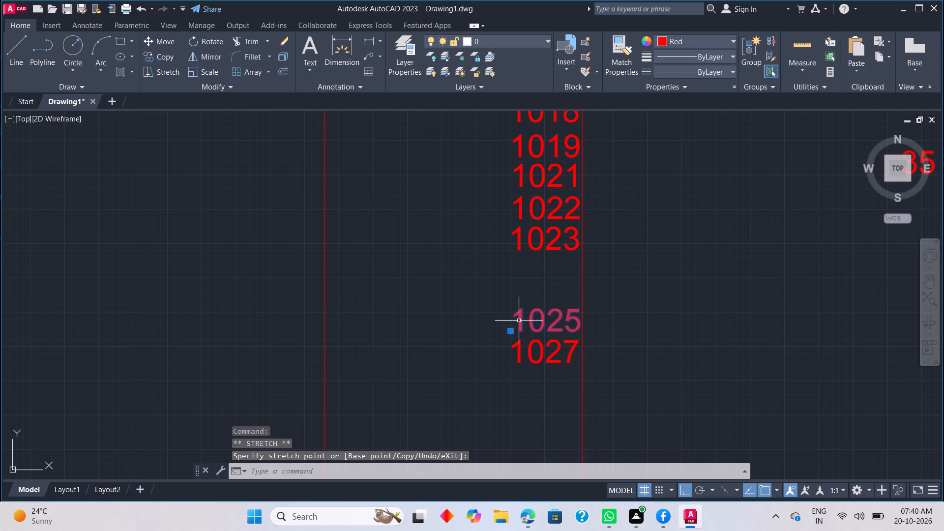
click(537, 244)
click(508, 249)
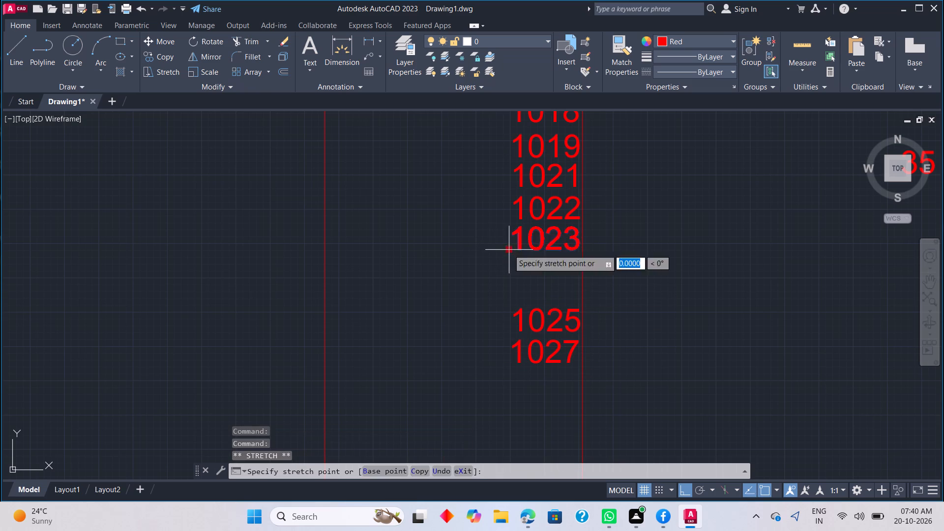
click(521, 295)
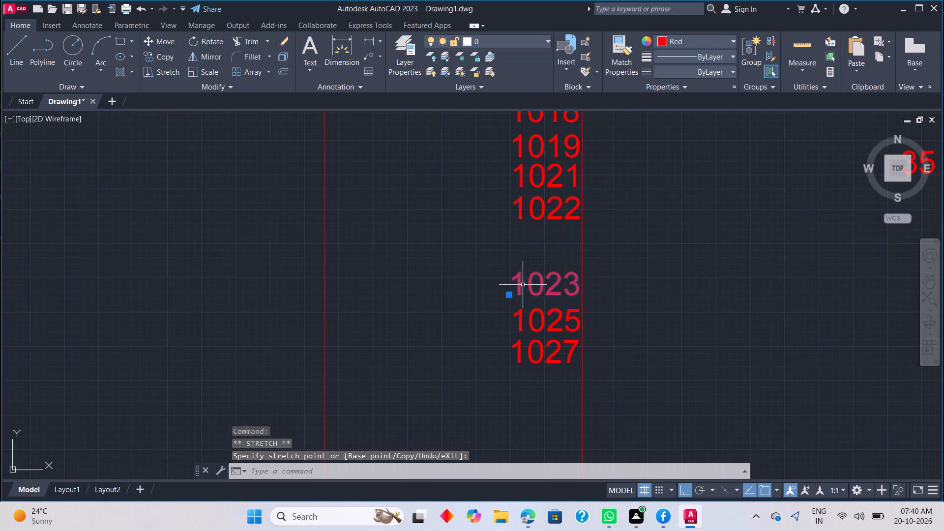
key(Escape)
Move the 1022 label straight down about 3.3 units to just above 1023, and the 1021 label down to just above 1022.
click(538, 218)
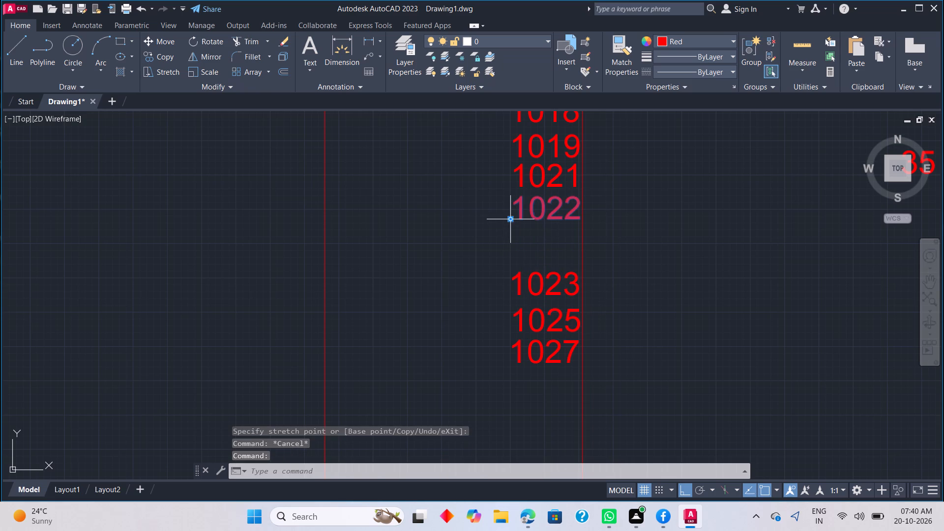
click(512, 222)
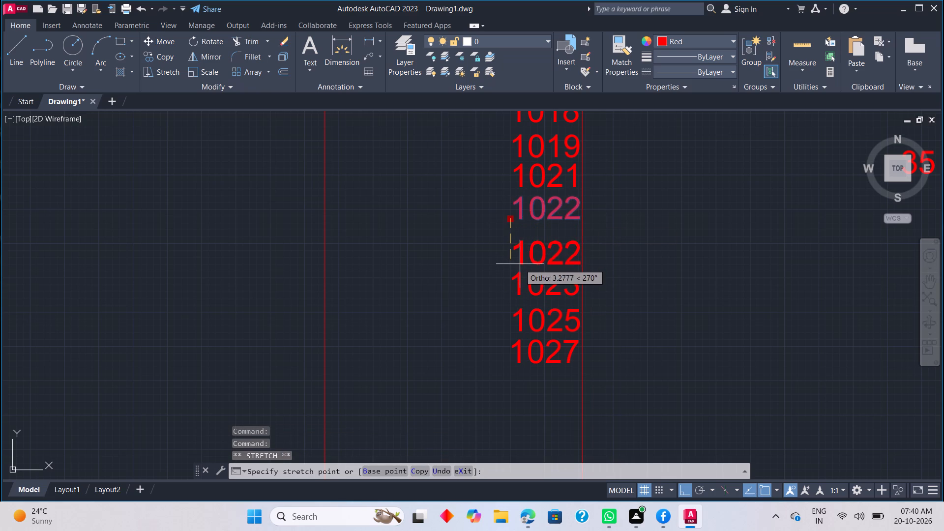
click(520, 264)
key(Escape)
click(542, 185)
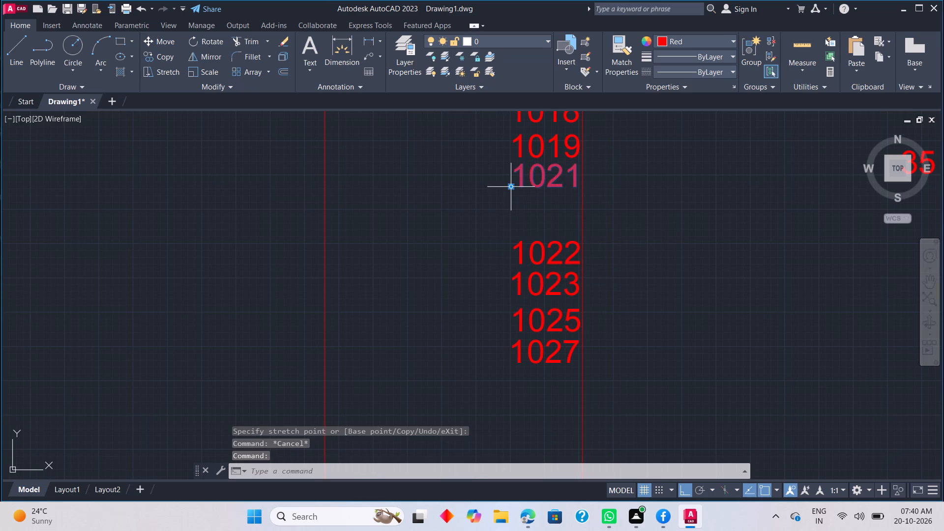
click(511, 189)
click(512, 226)
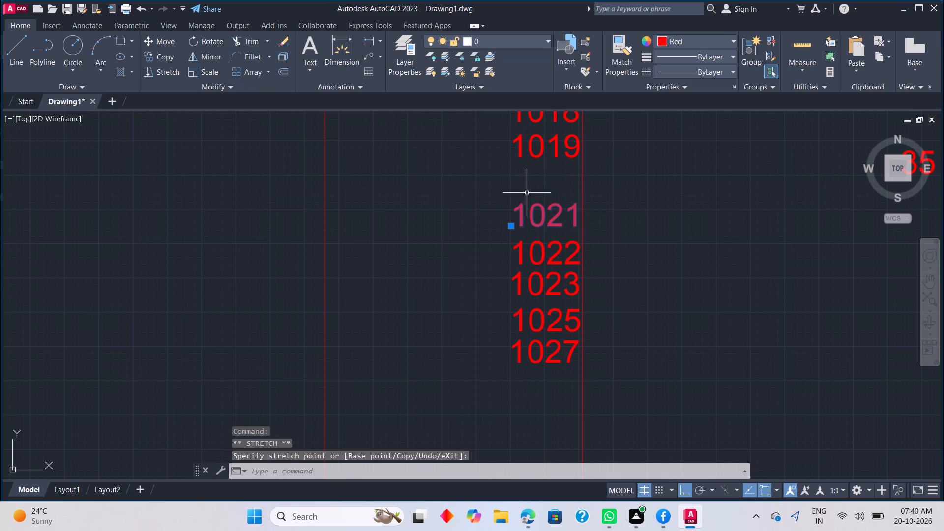
click(510, 225)
click(512, 230)
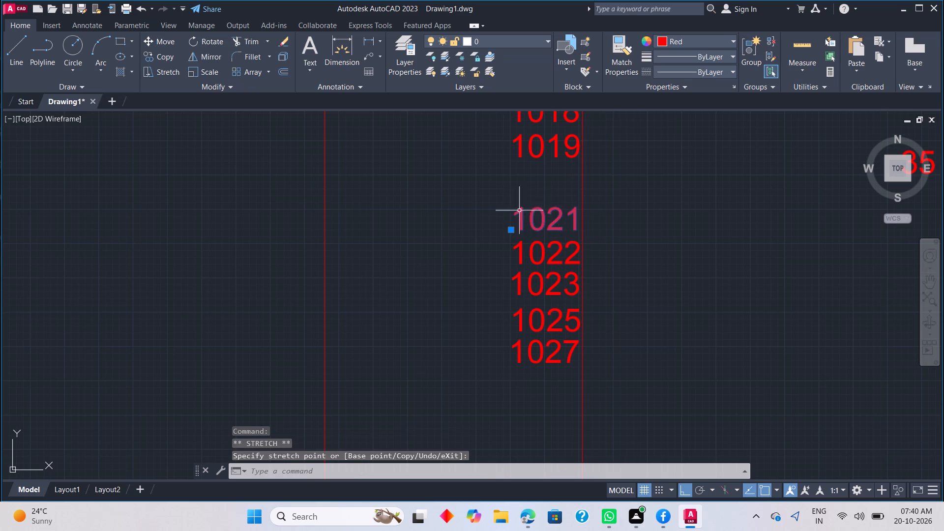
Move the 1019 label straight down to just above 1021, with a small gap between them.
middle_drag(529, 191, 527, 241)
click(536, 206)
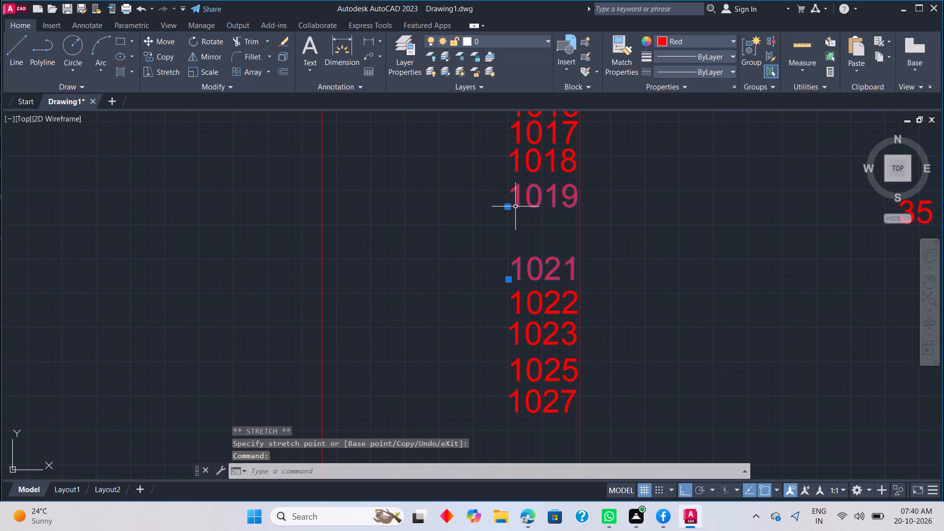
click(510, 207)
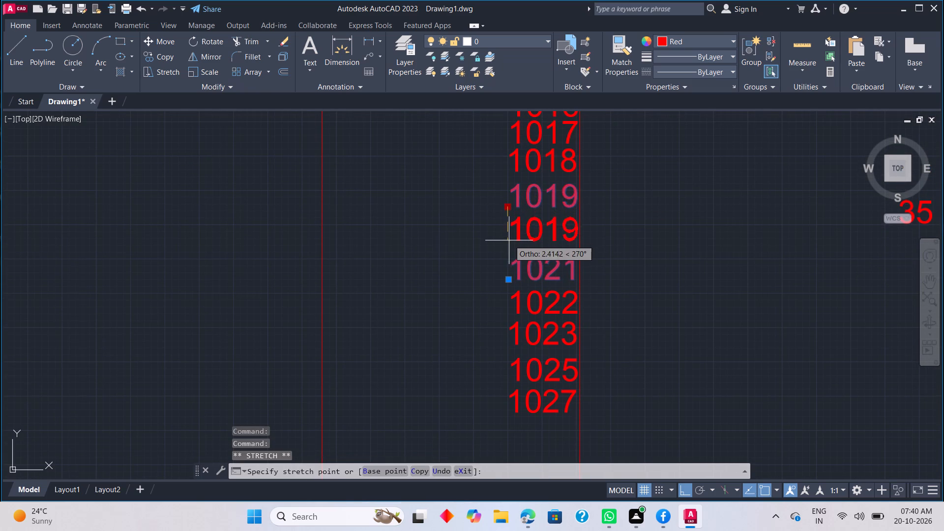
click(509, 244)
key(Escape)
Move the 1018 label straight down to just above 1019, keeping it aligned with the stack.
middle_drag(527, 209, 523, 286)
click(538, 240)
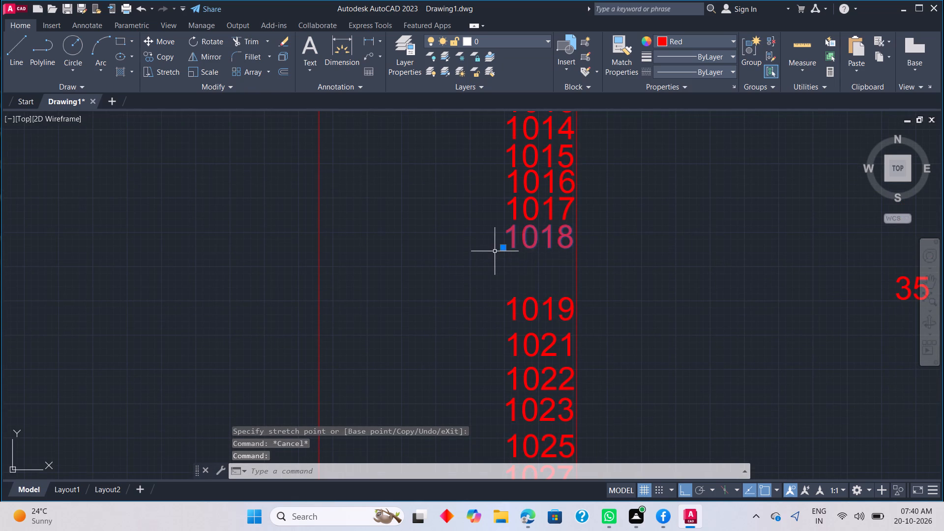
click(501, 248)
click(499, 287)
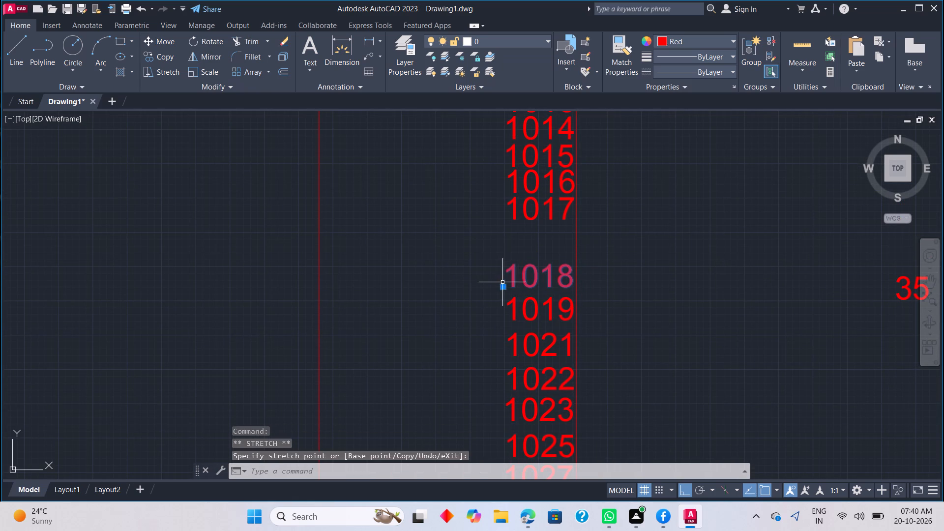
key(Escape)
Move the 1017 label straight down about 2.5 units to just above 1018, keeping it aligned with the stack.
middle_drag(518, 247, 512, 299)
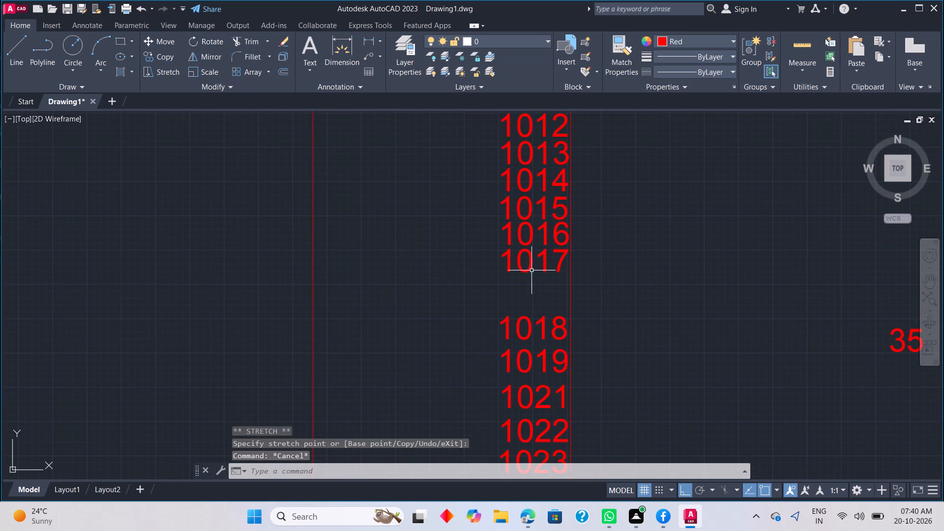
click(533, 267)
click(498, 271)
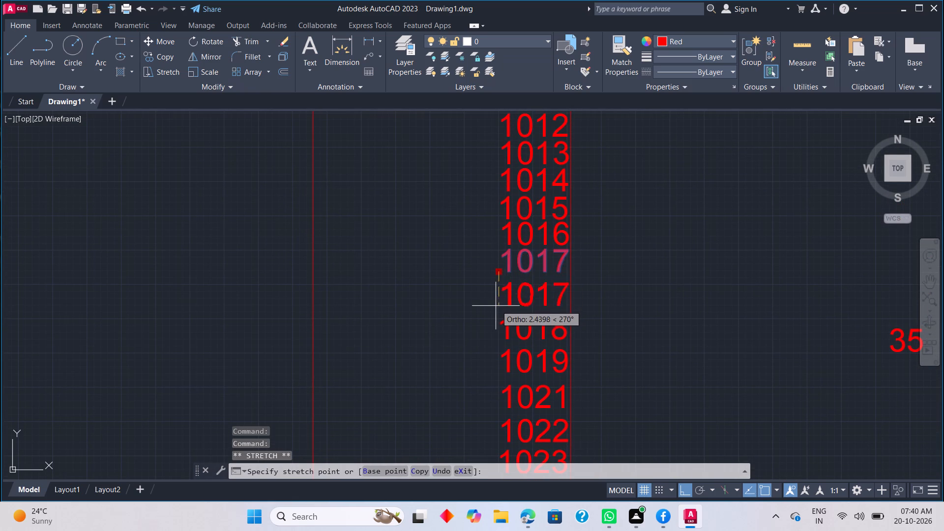
click(496, 308)
key(Escape)
Move the 1016 label straight down to just above 1017, leaving a small gap between them.
middle_drag(515, 267, 504, 296)
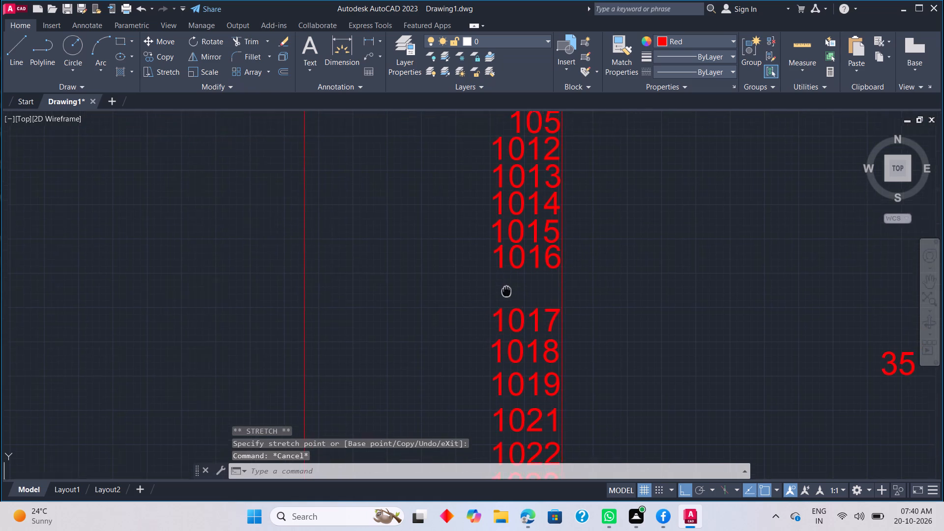
middle_drag(504, 296, 504, 299)
click(520, 274)
click(490, 278)
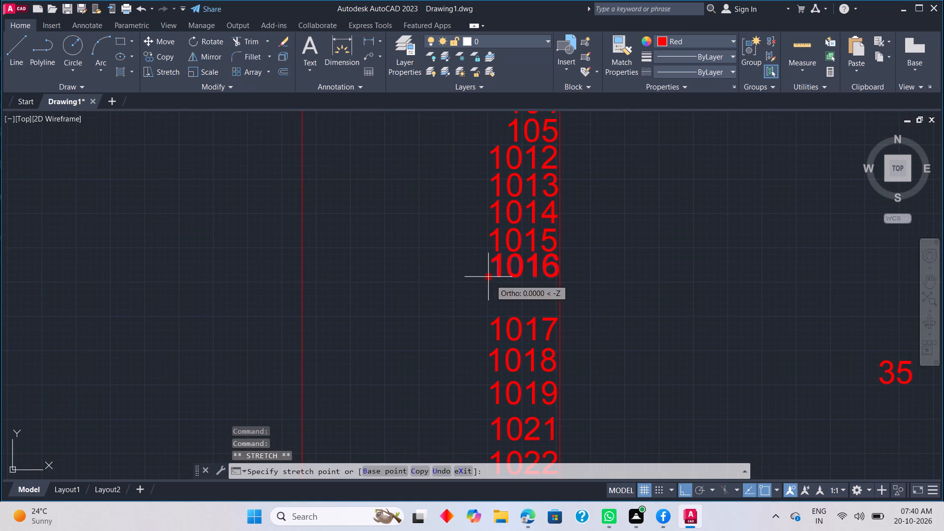
click(491, 307)
key(Escape)
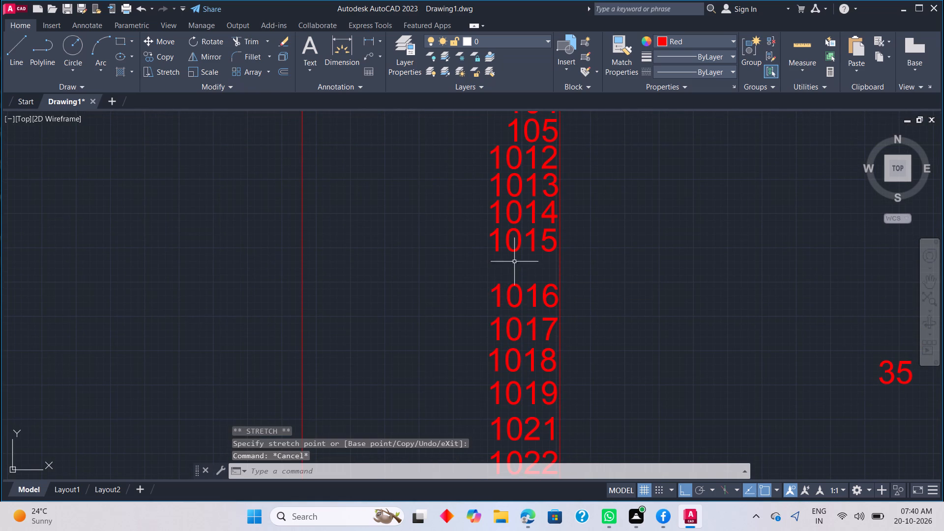
Move the 1015 label straight down to just above 1016, with a small gap between them.
click(521, 242)
click(484, 254)
key(Escape)
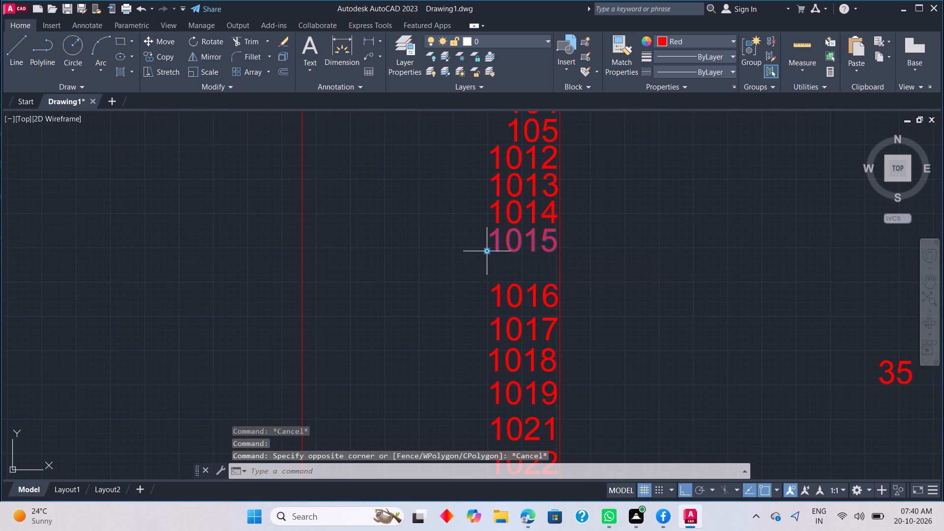
click(486, 253)
click(488, 276)
key(Escape)
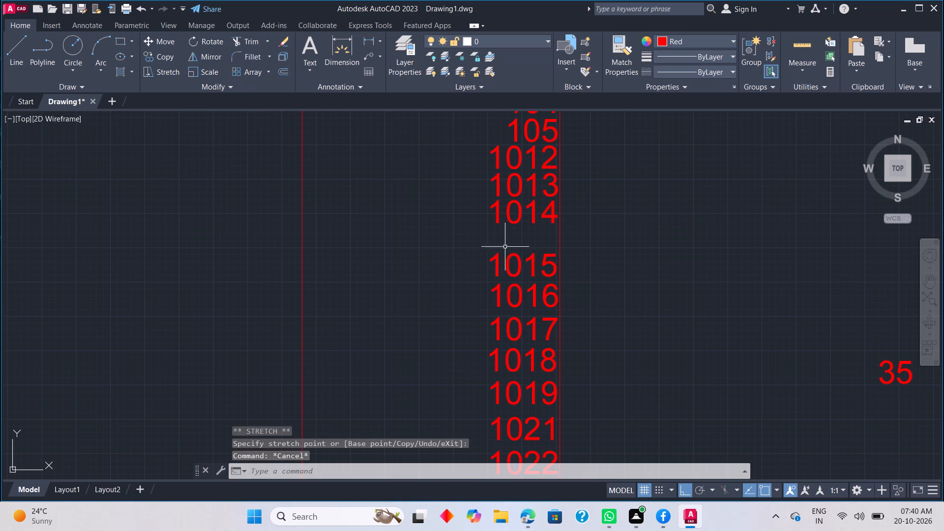
Move the 1014 label straight down to just above 1015, keeping it aligned with the stack.
middle_drag(506, 245, 488, 280)
click(513, 256)
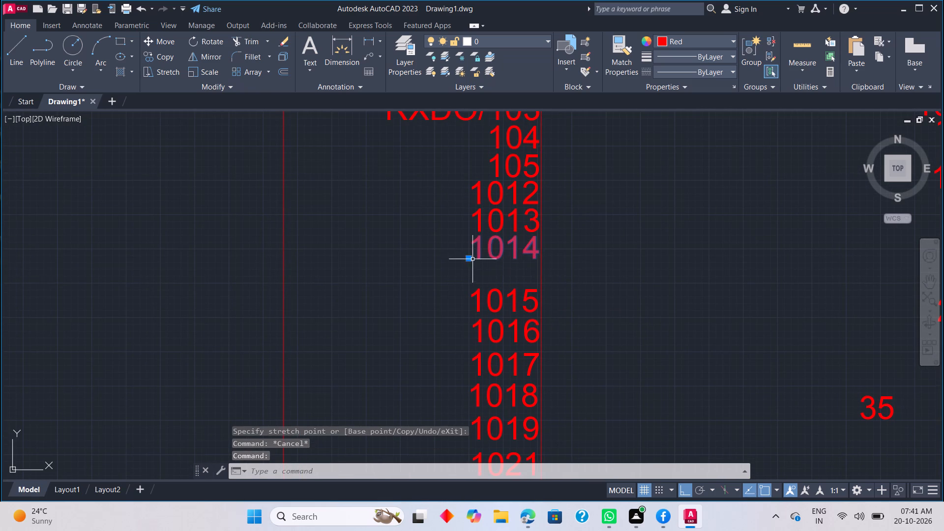
click(471, 258)
click(474, 280)
key(Escape)
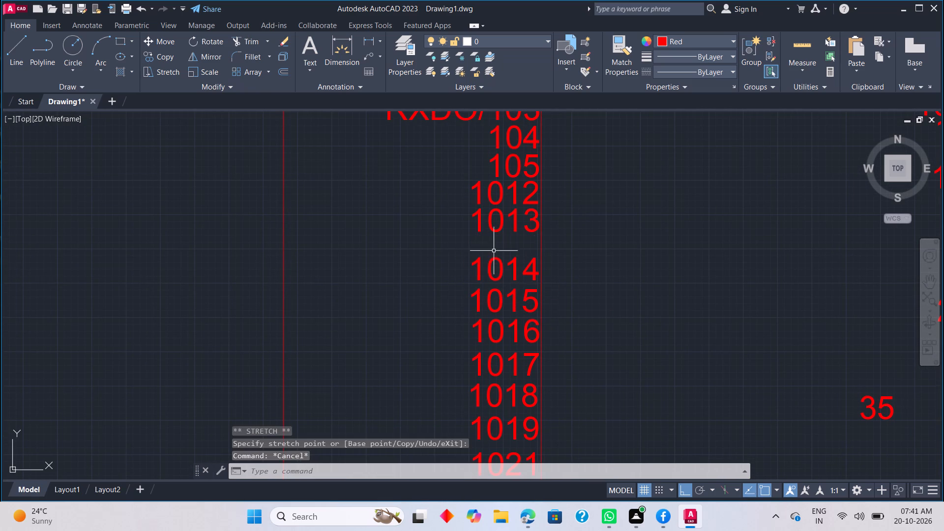
Move the 1013 label straight down to just above 1014, with a small gap between them.
middle_drag(499, 243, 487, 275)
click(491, 257)
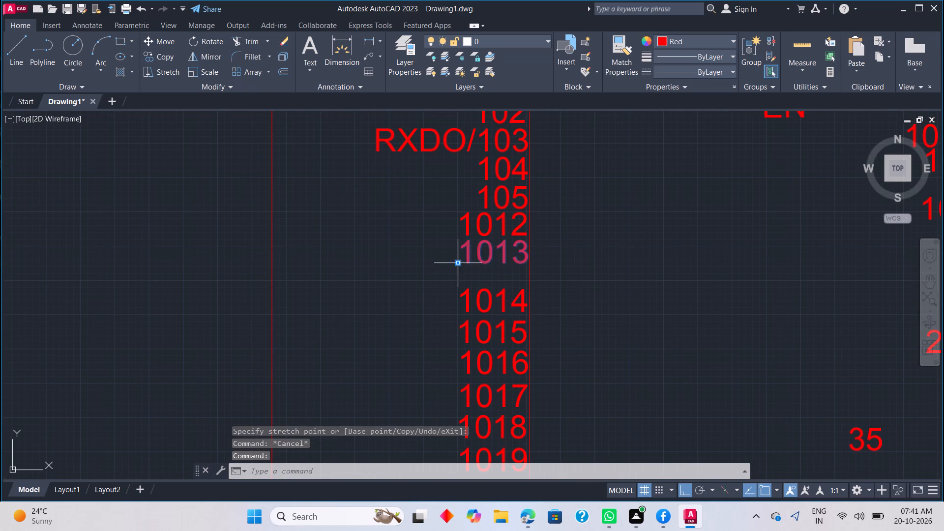
click(460, 264)
click(461, 280)
key(Escape)
Move the 1012 label straight down about 1 unit, between 105 and 1013.
click(490, 233)
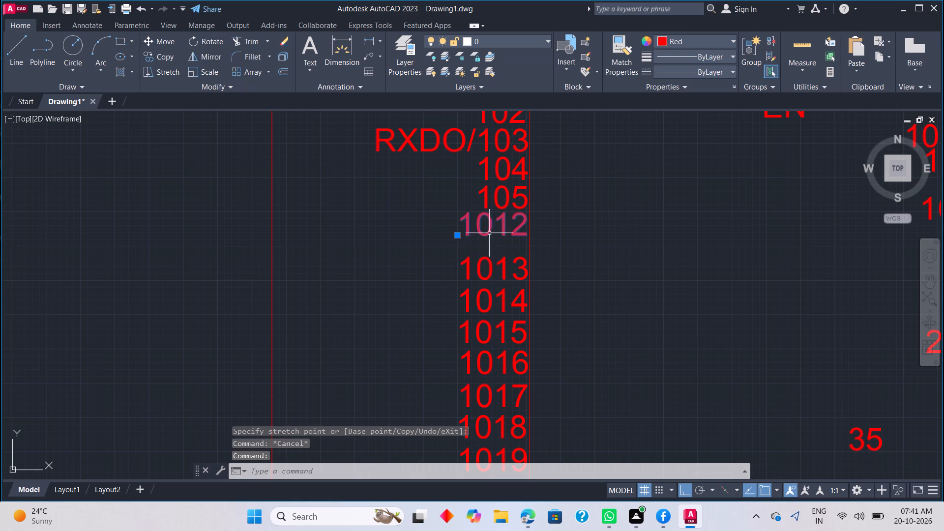
click(460, 237)
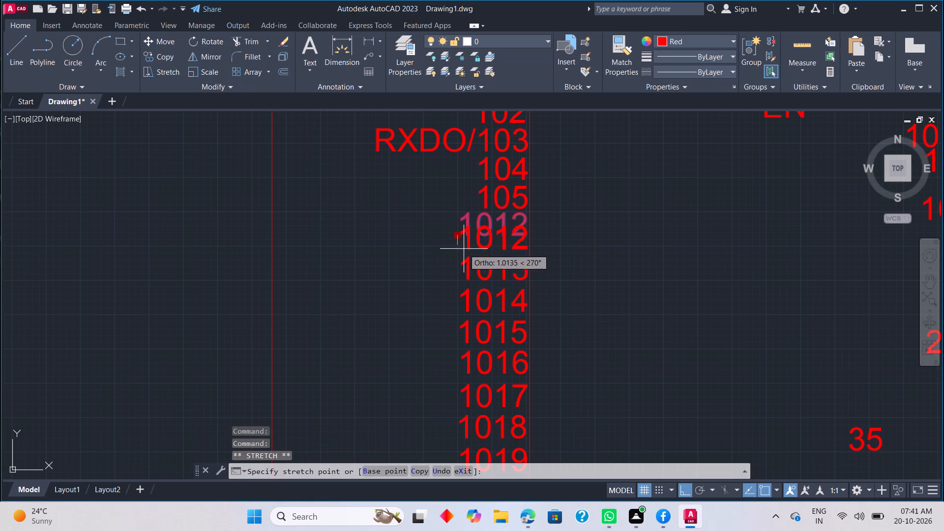
click(464, 249)
key(Escape)
Move the 1027 label straight down about 2.5 units, opening room for one label between it and 1025.
middle_drag(474, 228, 474, 233)
scroll(474, 232, down, 3)
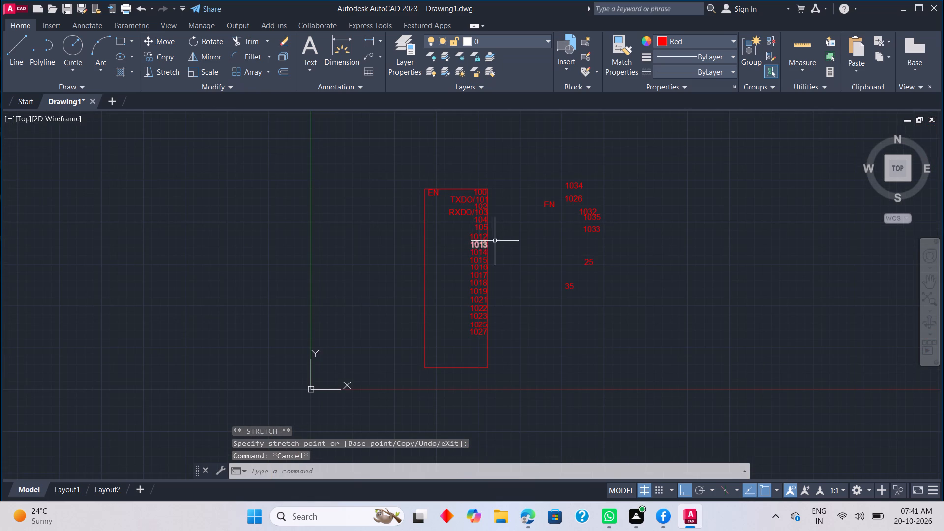
scroll(492, 282, down, 1)
scroll(490, 302, up, 1)
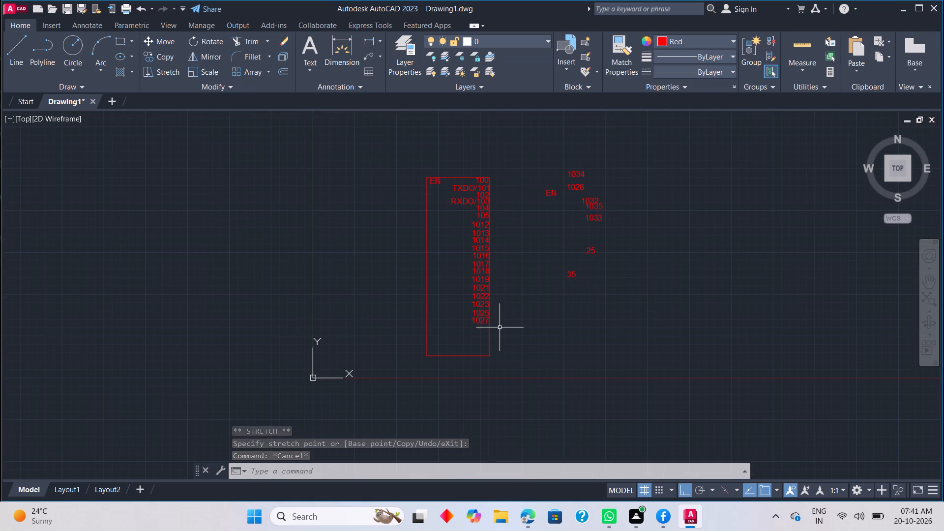
scroll(493, 326, up, 1)
middle_drag(493, 324, 540, 357)
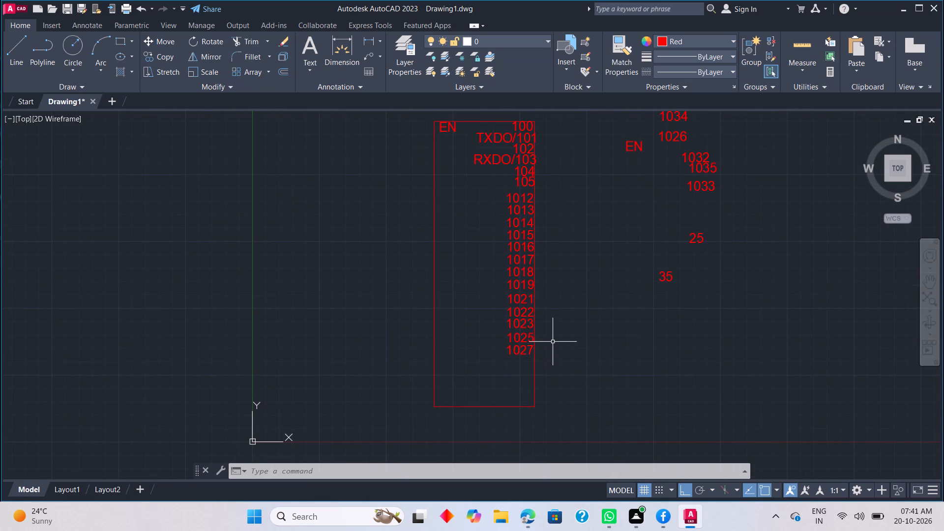
middle_drag(620, 242, 573, 288)
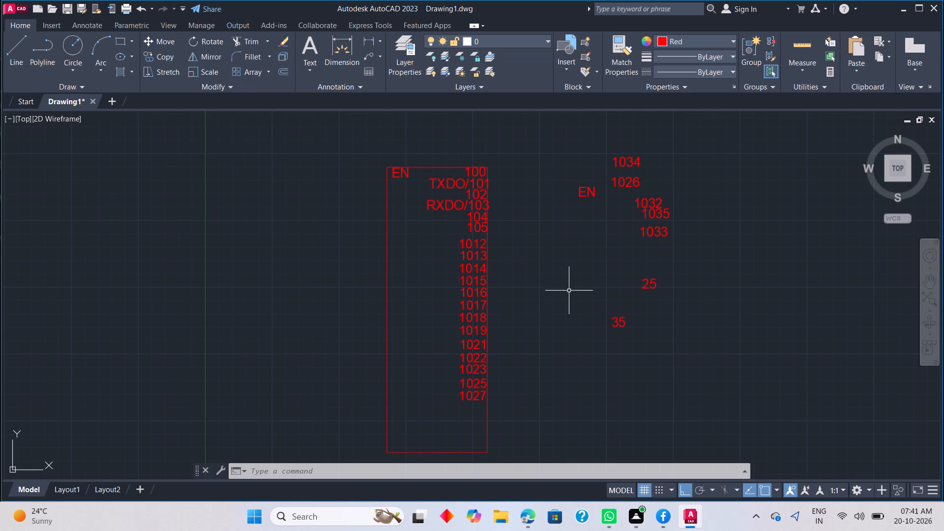
middle_drag(503, 386, 549, 282)
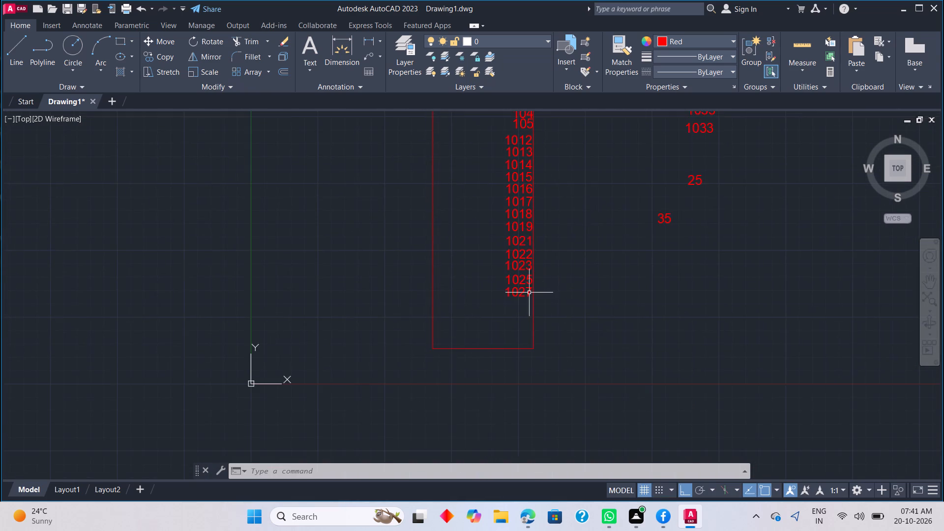
scroll(506, 294, up, 2)
click(517, 293)
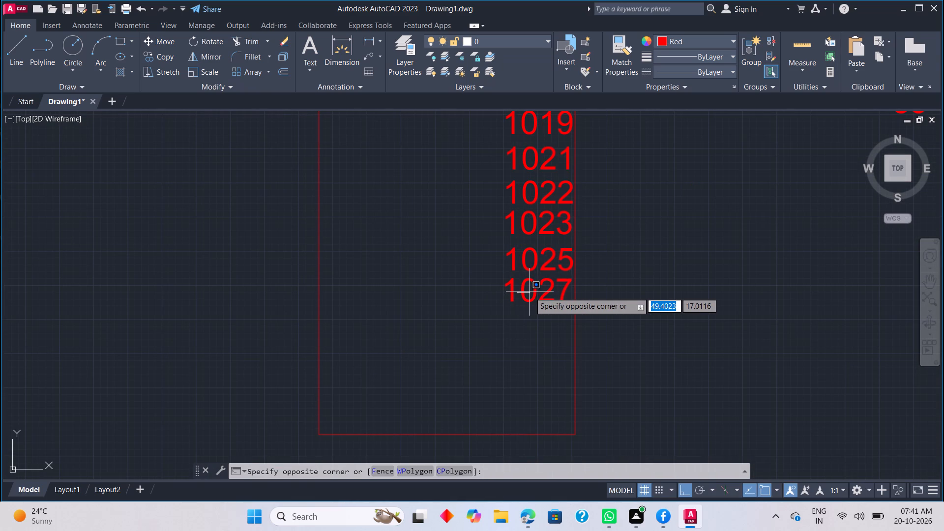
key(Escape)
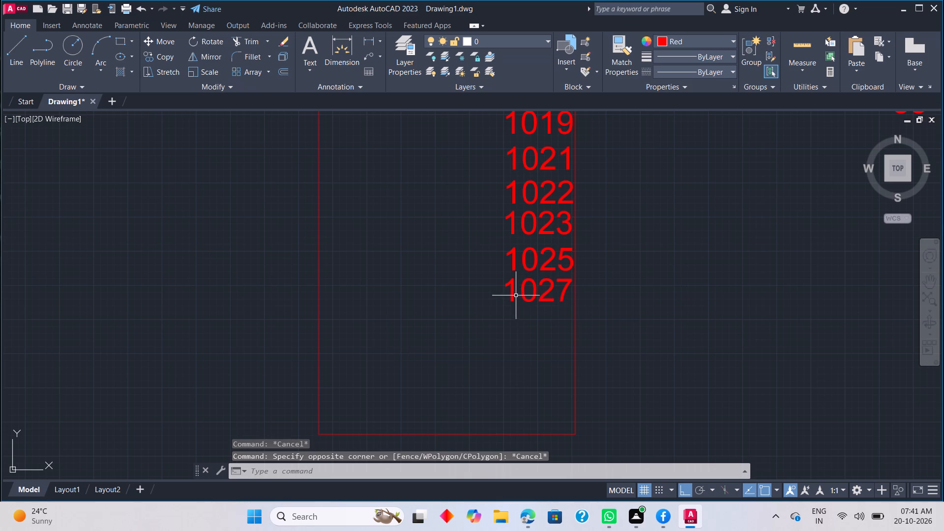
click(514, 298)
click(503, 302)
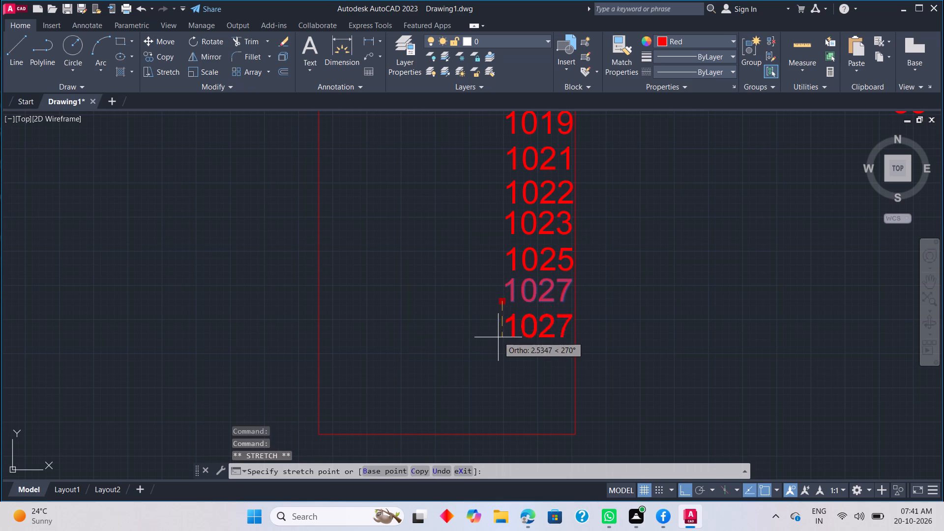
click(498, 337)
key(Escape)
Move the loose 1026 label into the gap between 1025 and 1027 in the stack, with Ortho turned off.
middle_drag(639, 232, 544, 335)
scroll(609, 230, down, 3)
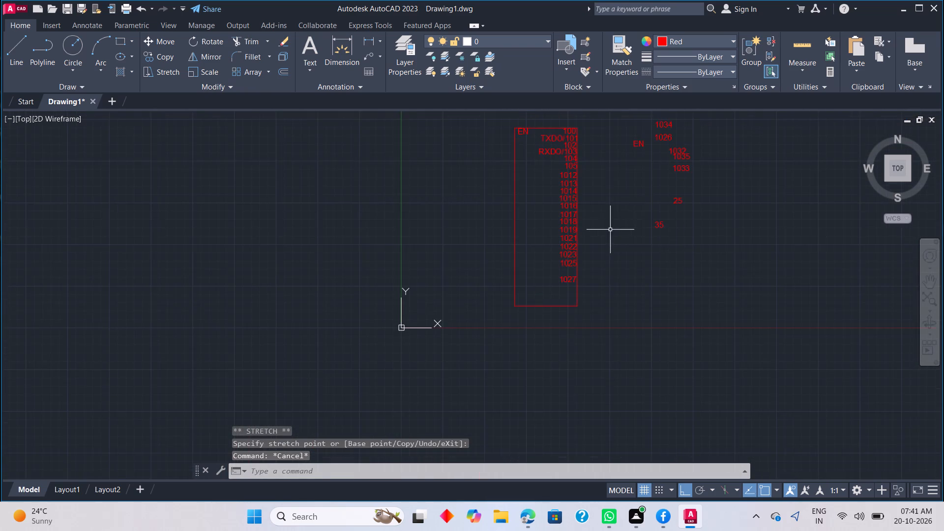
middle_drag(632, 213, 574, 298)
click(610, 222)
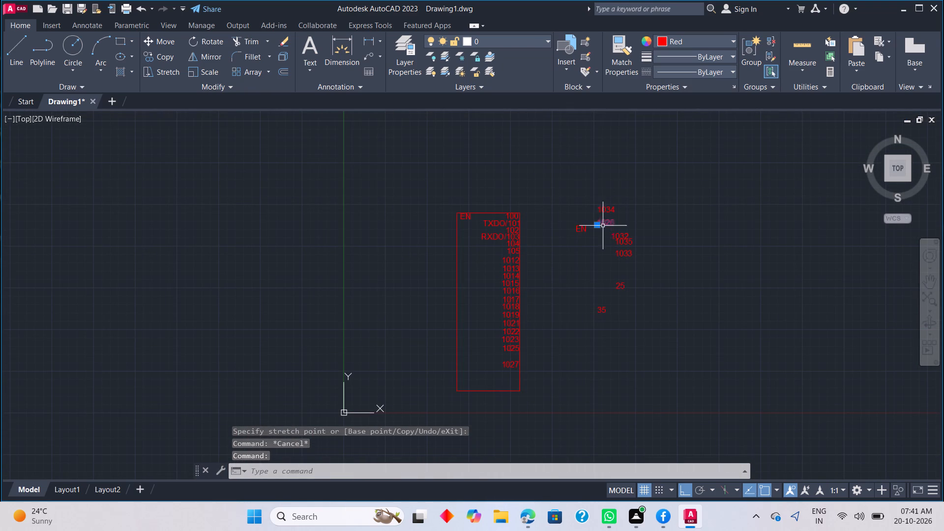
click(597, 225)
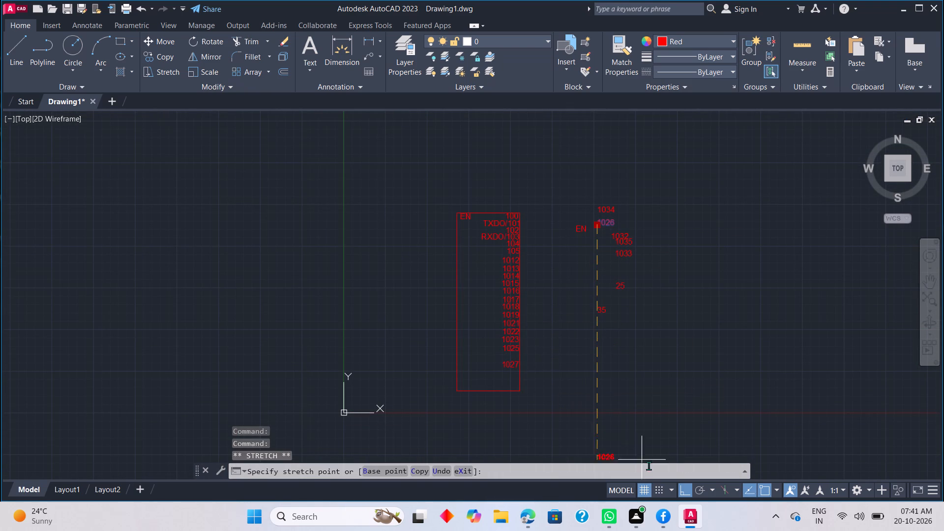
click(686, 486)
scroll(503, 366, up, 3)
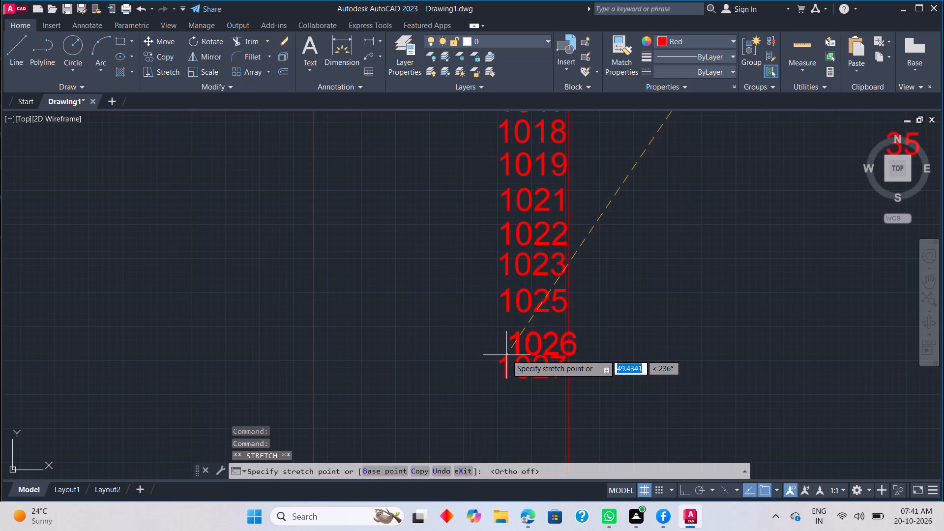
click(495, 345)
key(Escape)
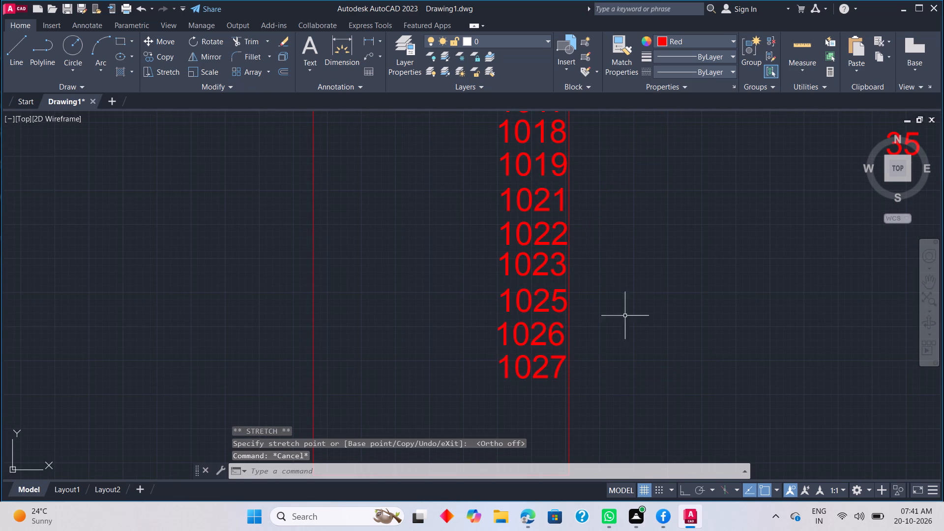
Move the loose 1032 label into the rectangle, directly below 1027 at the bottom of the stack.
scroll(660, 303, down, 2)
middle_drag(663, 296, 504, 349)
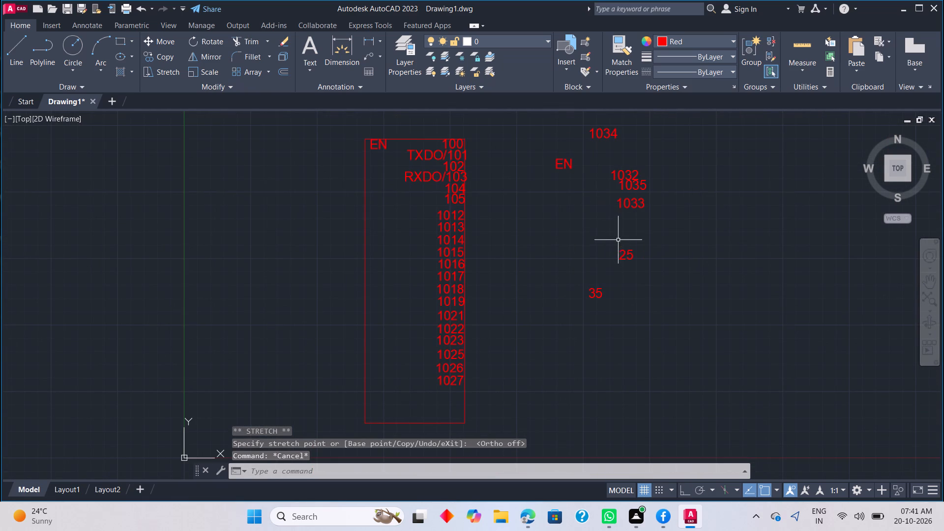
click(619, 174)
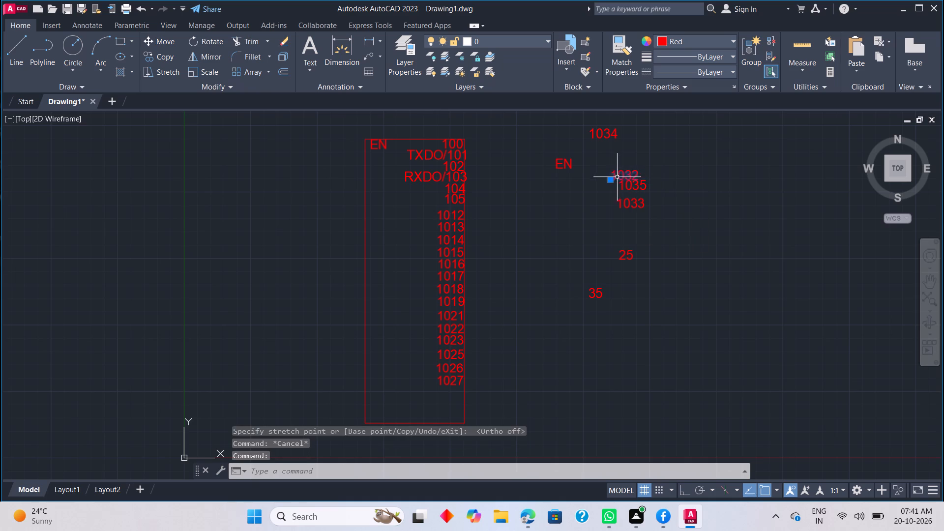
click(612, 180)
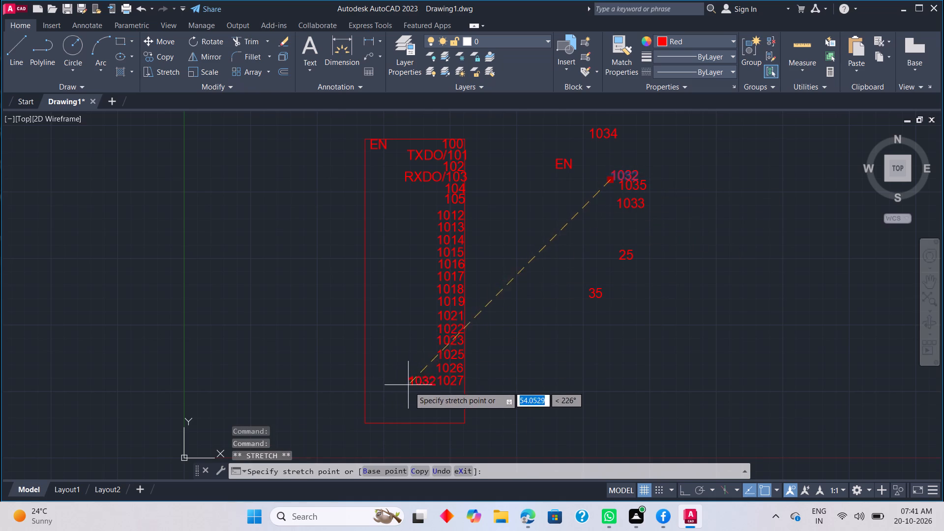
scroll(436, 398, up, 1)
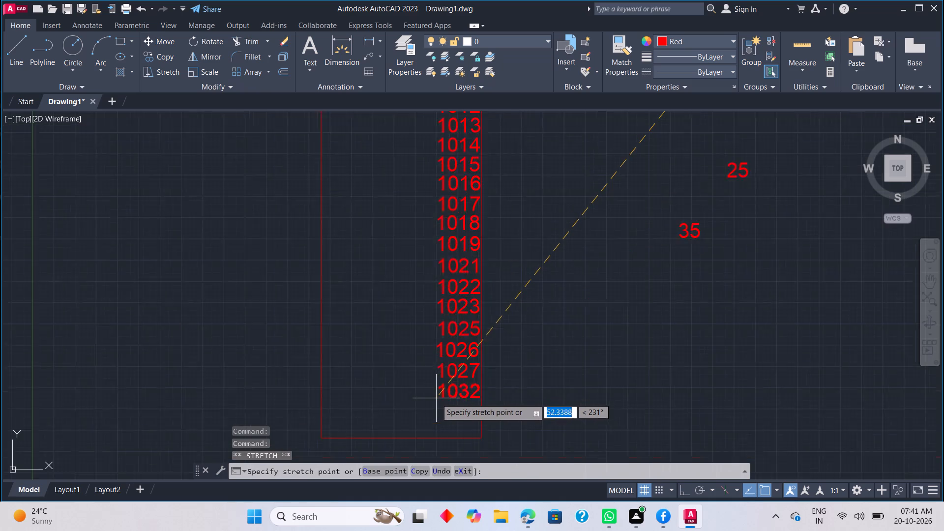
scroll(436, 398, up, 1)
click(431, 395)
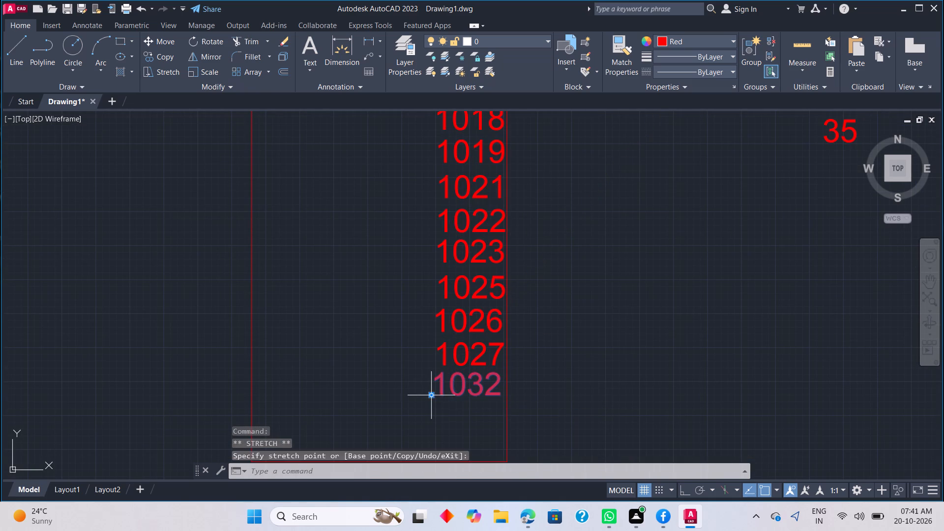
key(Escape)
Move the loose 1033 label into the rectangle, directly below 1032 and roughly aligned with the stack.
scroll(523, 379, down, 2)
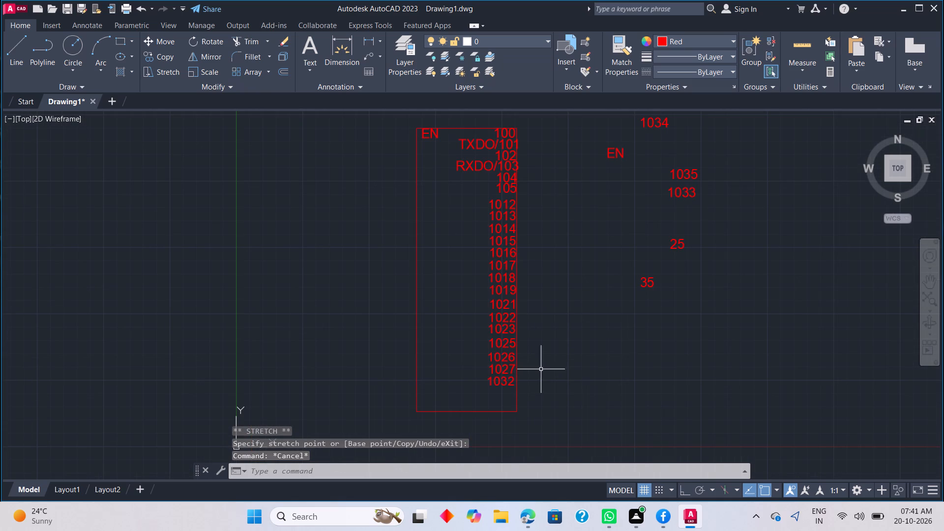
click(680, 196)
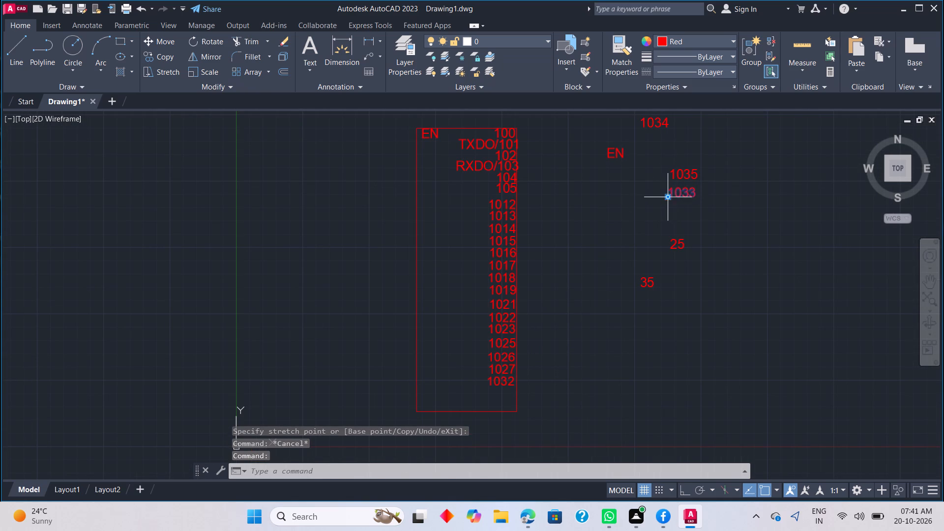
click(666, 197)
scroll(507, 388, up, 3)
scroll(467, 397, up, 3)
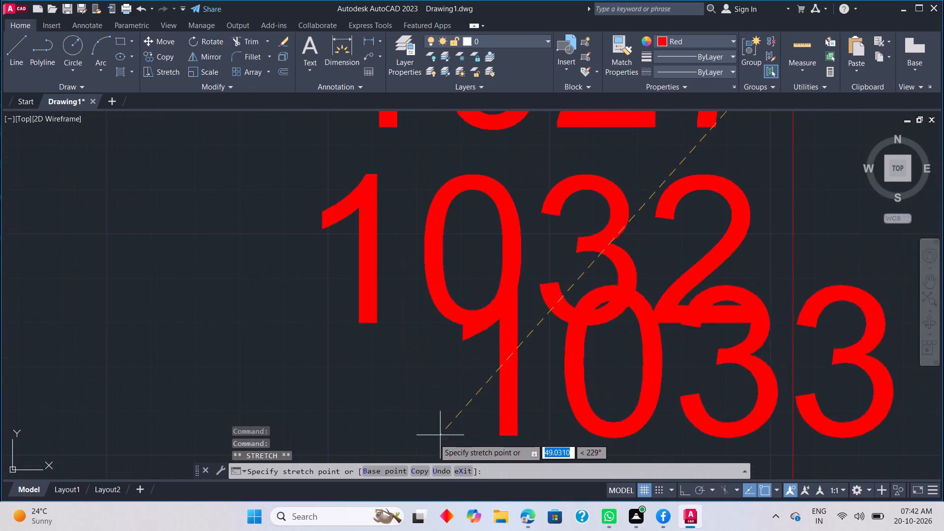
scroll(313, 474, down, 2)
middle_drag(334, 445, 366, 344)
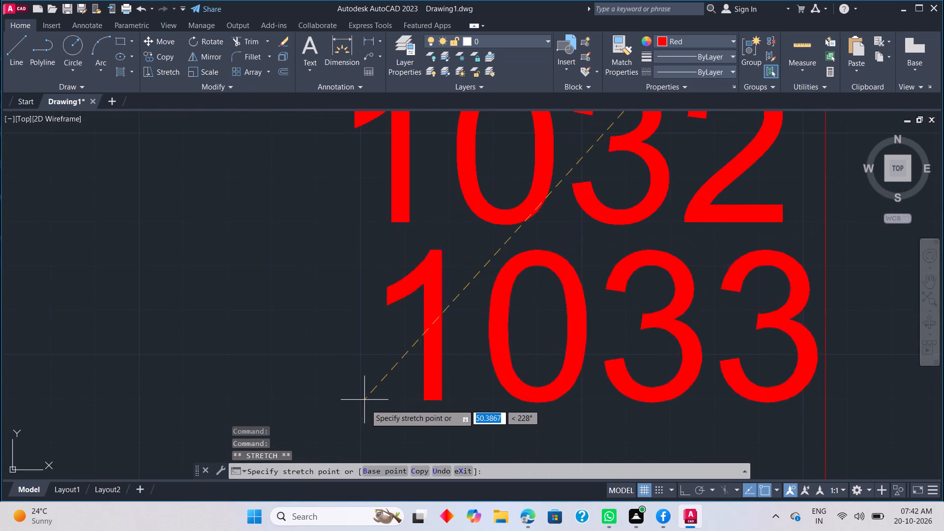
click(349, 395)
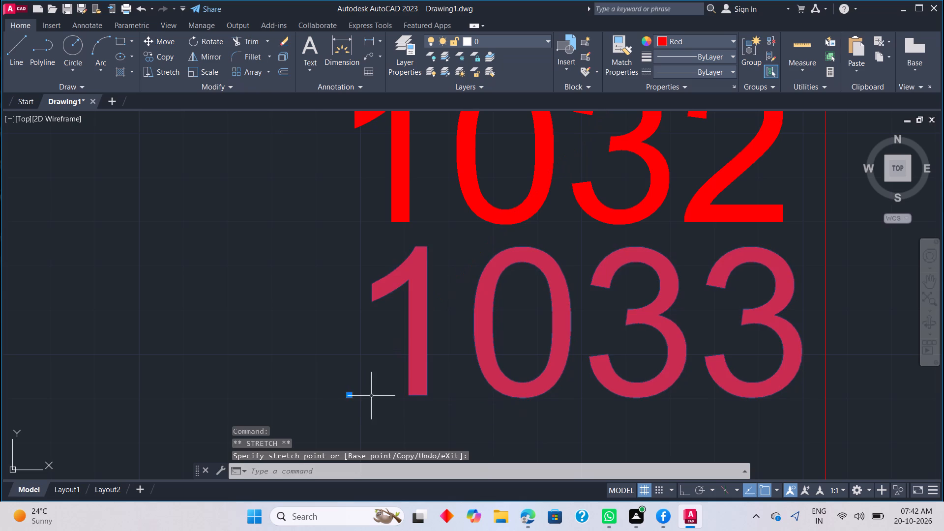
Move the 1033 label down about 0.36 units to widen its gap below 1032.
key(Escape)
scroll(412, 383, down, 5)
scroll(472, 373, down, 2)
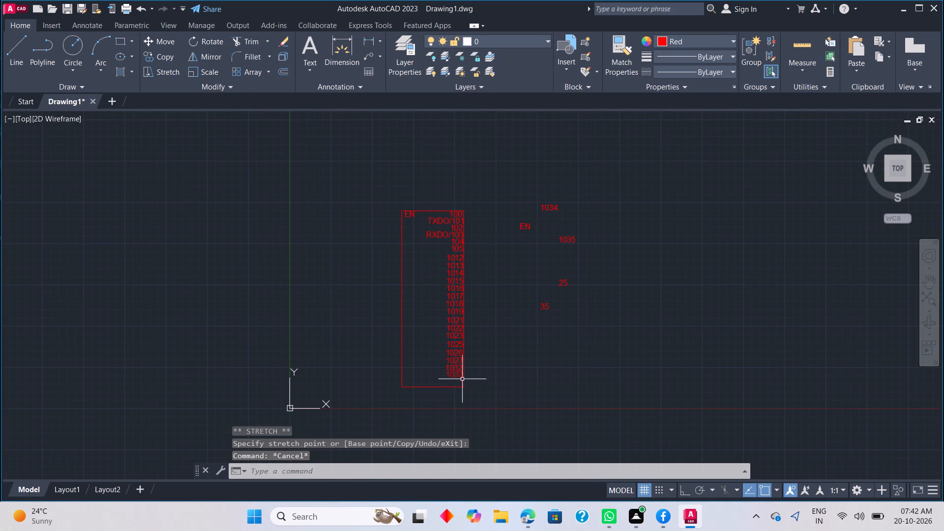
scroll(452, 381, up, 3)
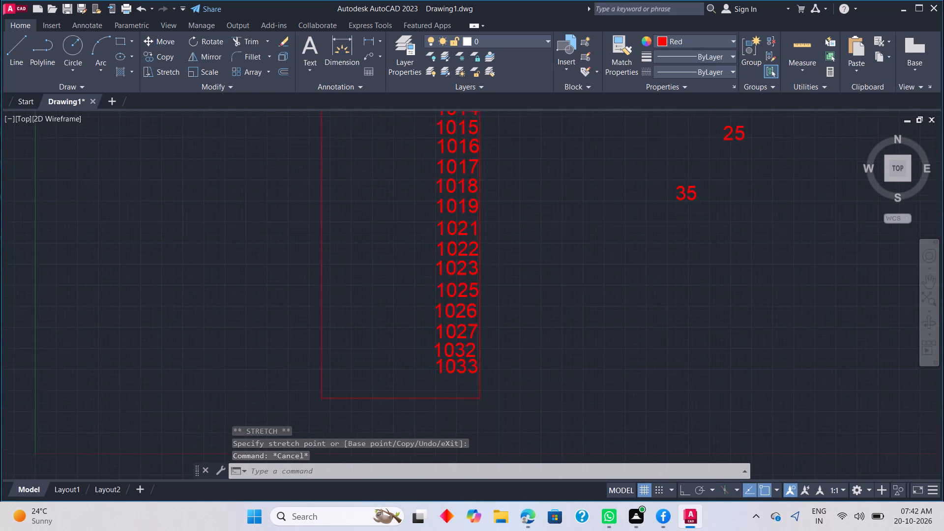
click(464, 367)
click(423, 371)
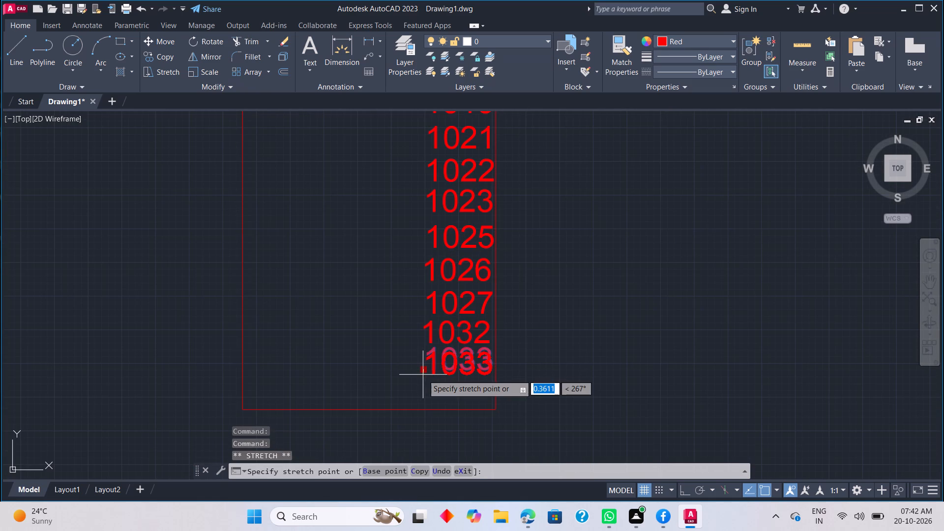
click(423, 375)
key(Escape)
Move the loose 1034 label into the rectangle, directly below 1033 and aligned with the stack.
scroll(562, 315, down, 3)
middle_drag(564, 309, 542, 371)
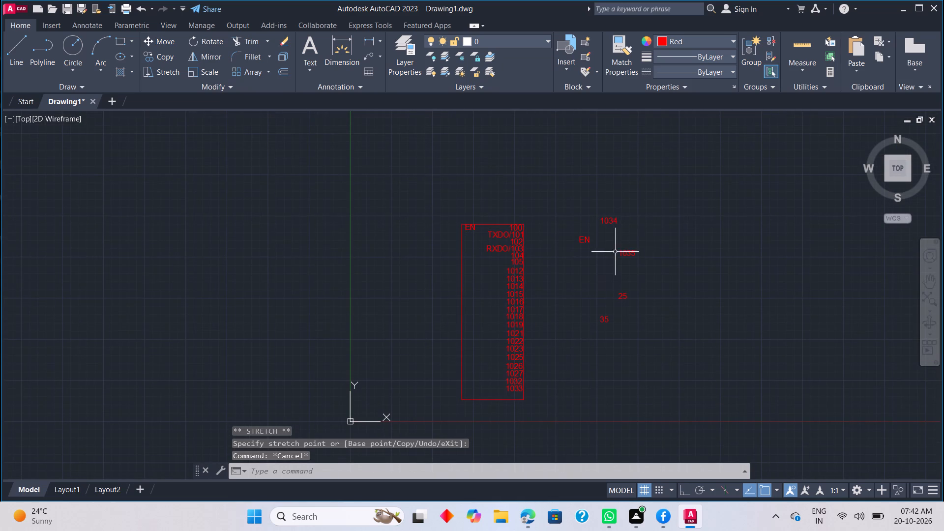
click(615, 224)
click(601, 224)
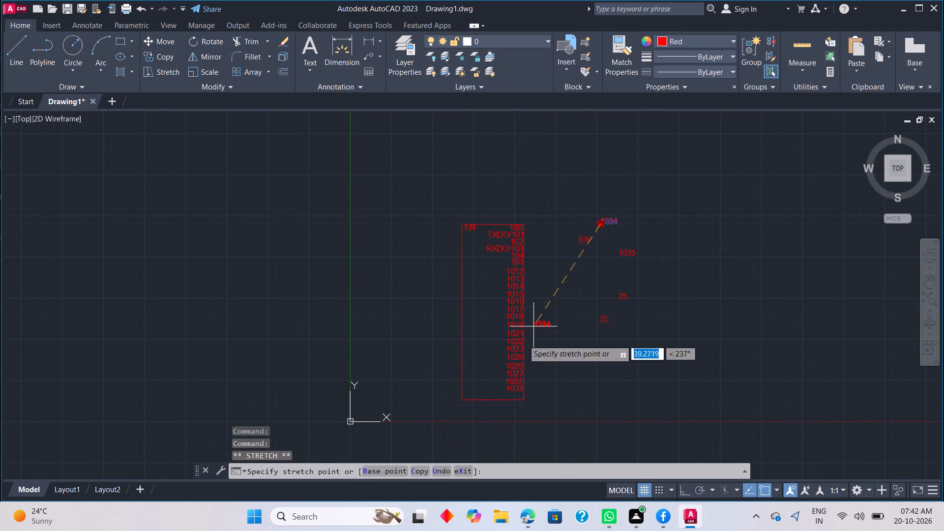
scroll(502, 395, up, 4)
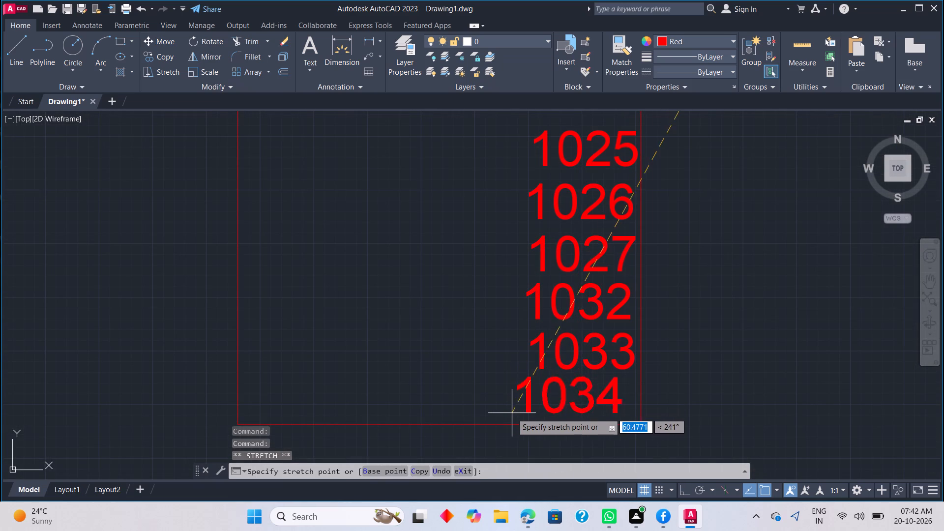
click(526, 415)
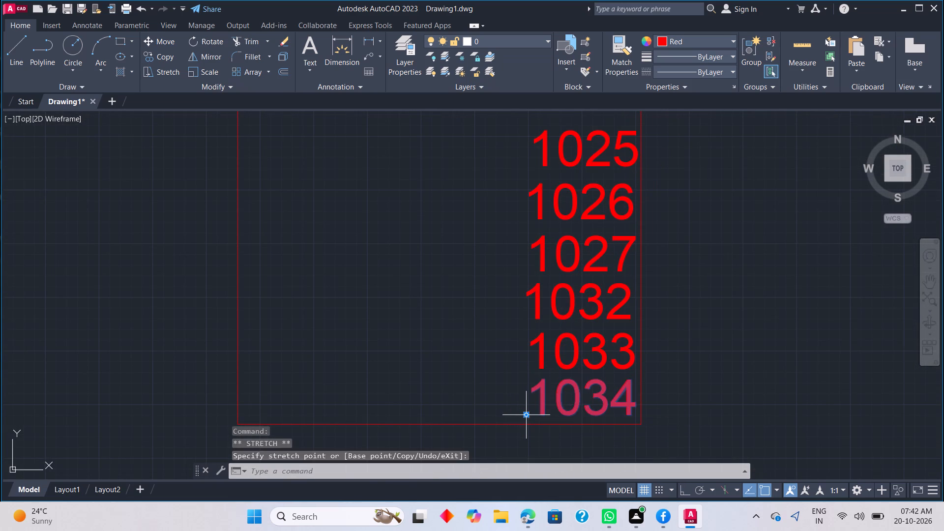
key(Escape)
Move the rectangle together with all the labels inside it straight up about 17 units.
scroll(525, 402, down, 6)
scroll(533, 408, up, 2)
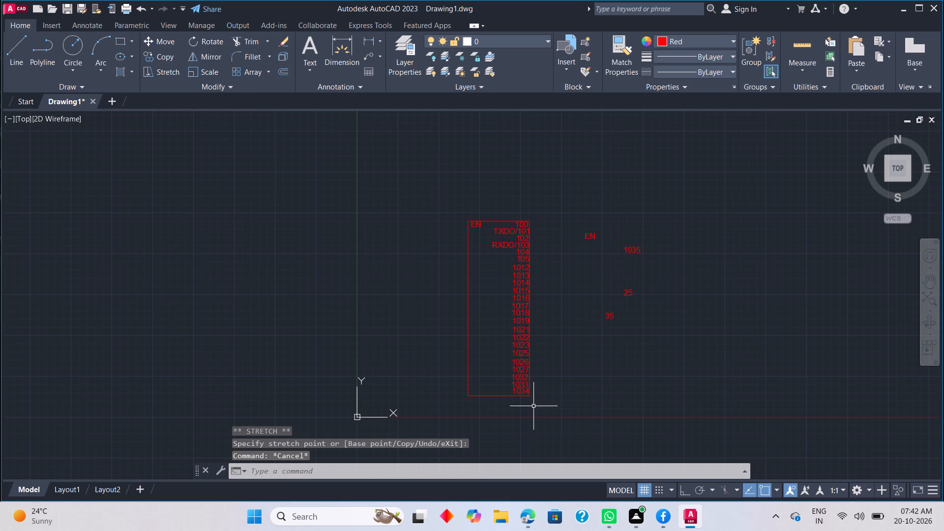
click(546, 407)
click(438, 188)
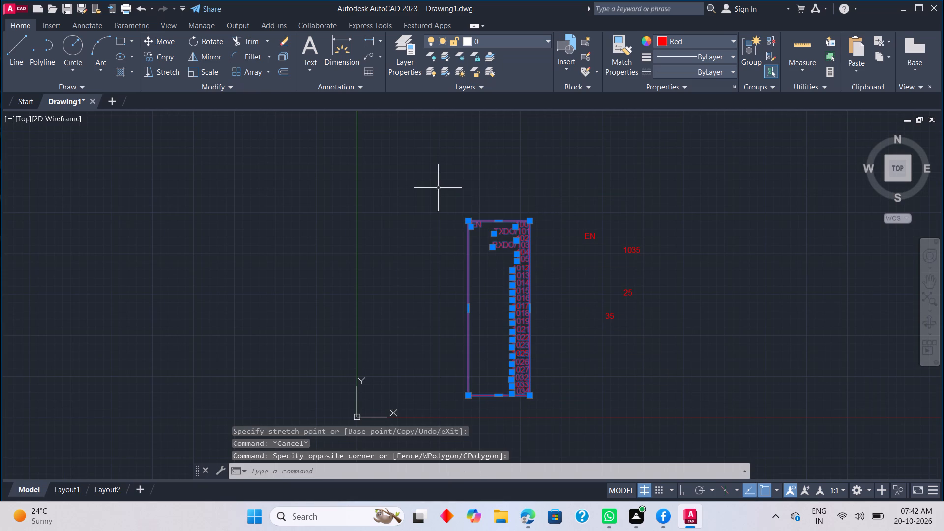
right_click(548, 188)
click(575, 277)
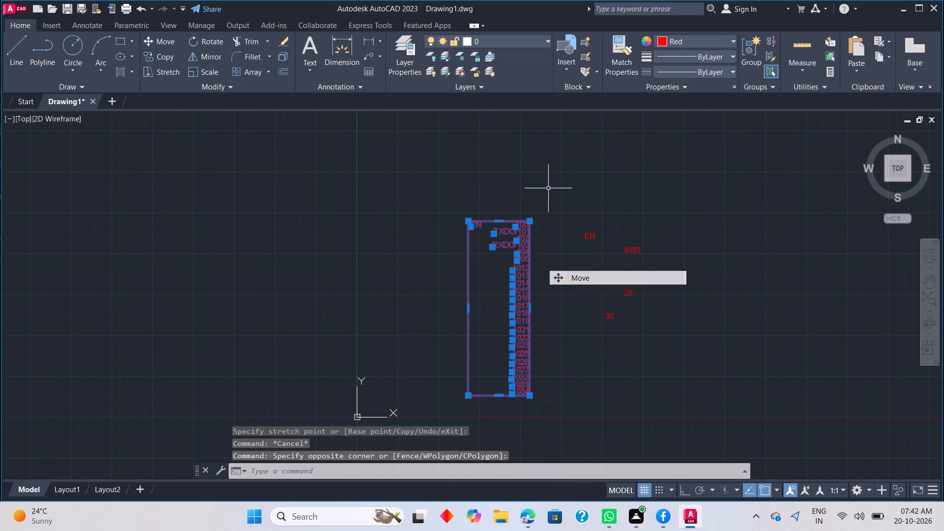
click(499, 222)
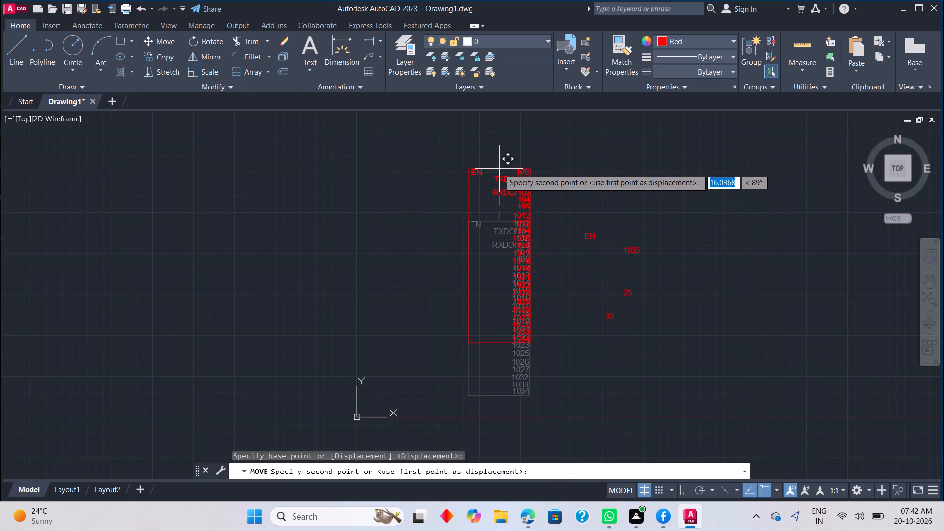
click(499, 166)
key(Escape)
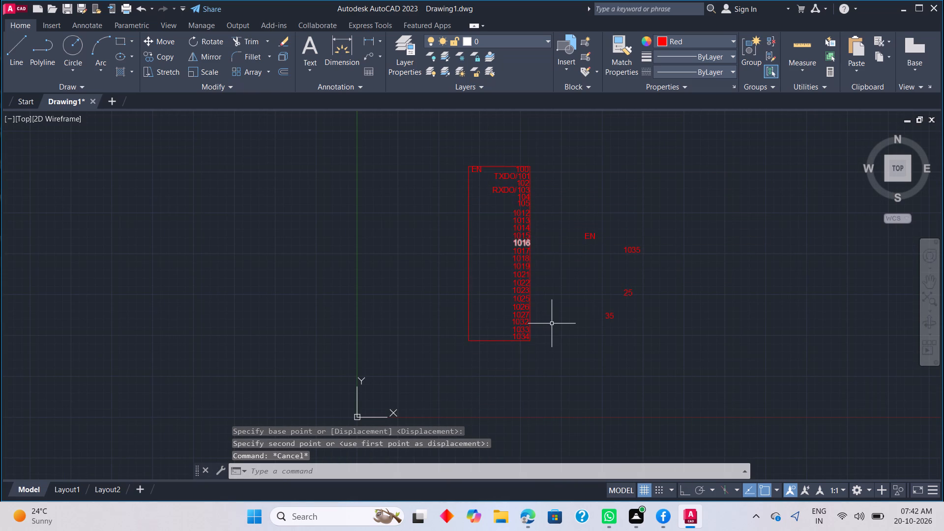
Stretch the rectangle's bottom edge straight down about 5 units with Ortho turned on.
middle_drag(552, 324, 555, 339)
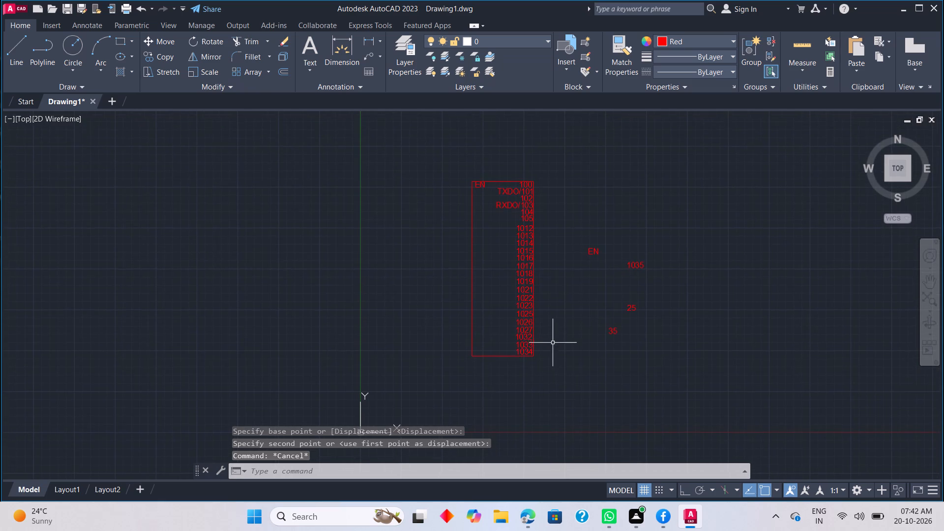
click(510, 357)
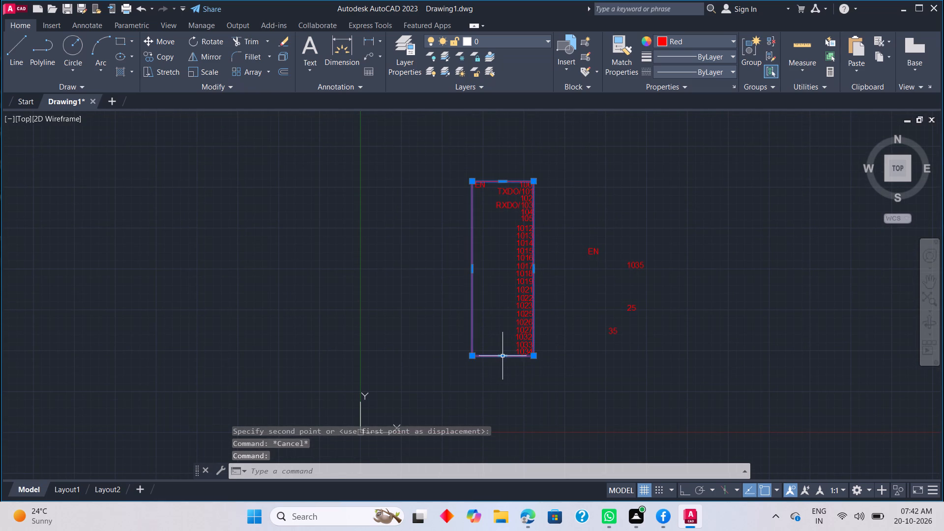
click(501, 357)
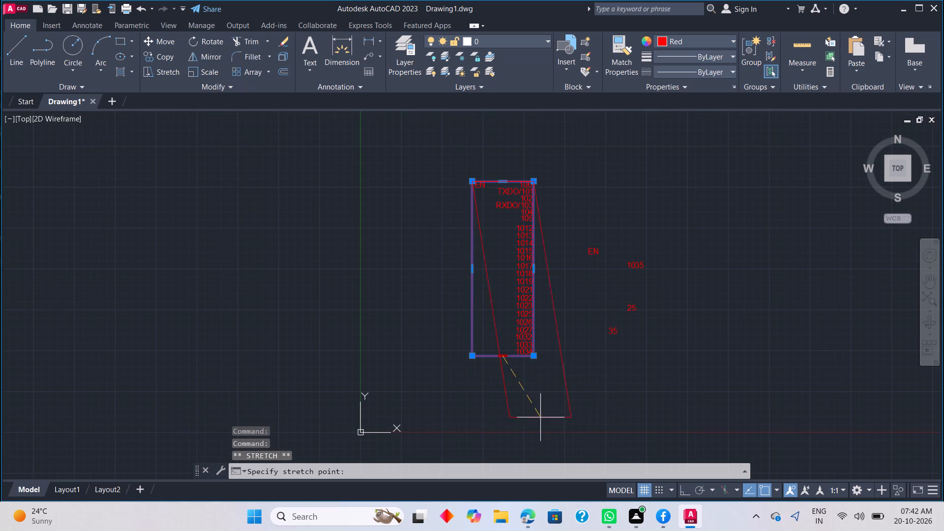
click(683, 489)
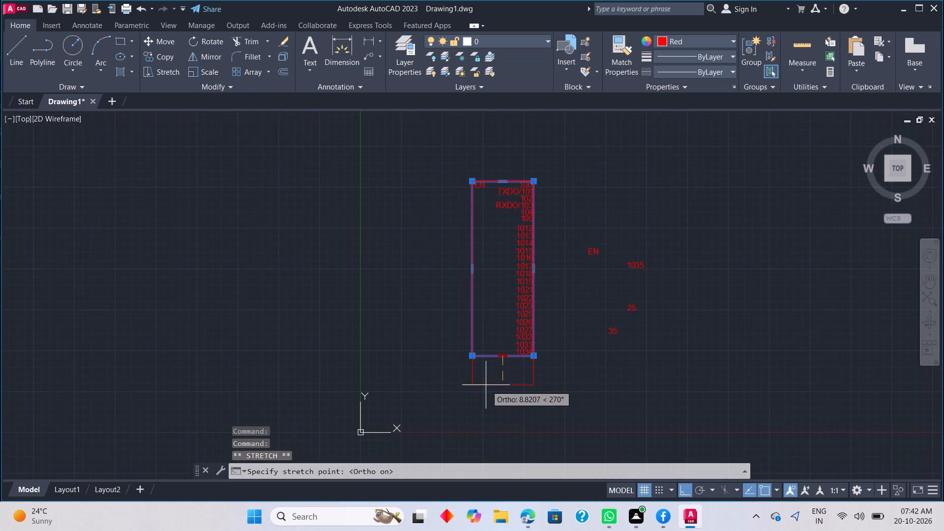
click(510, 374)
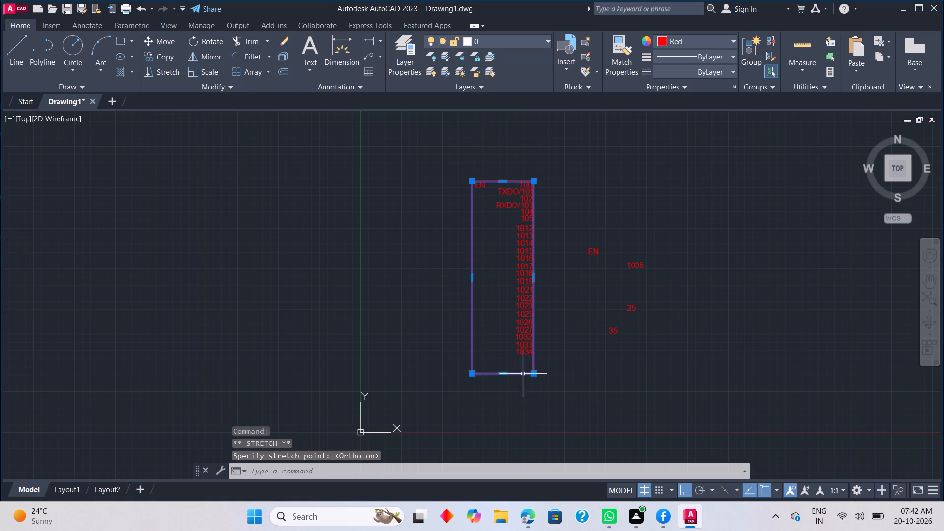
key(Escape)
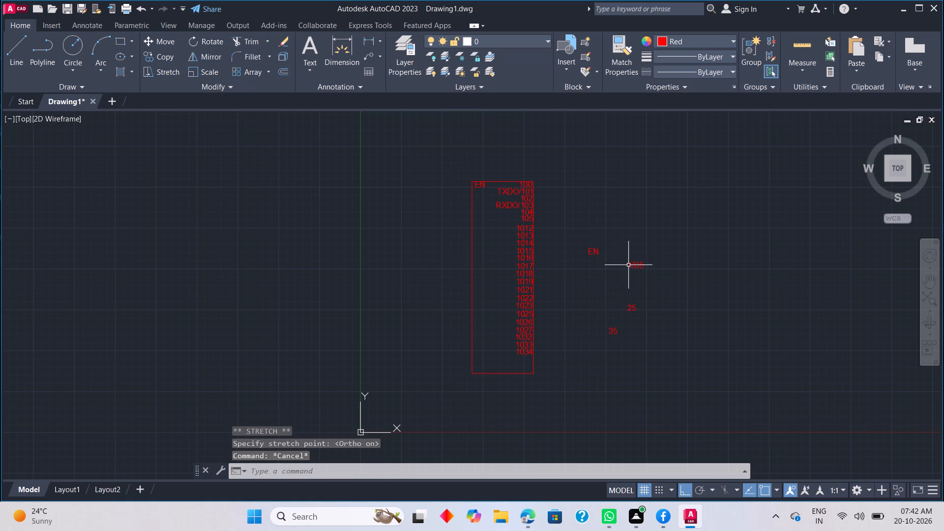
Move the loose 1035 label into the rectangle, directly below 1034 at the bottom of the stack, with Ortho turned off.
click(629, 265)
click(624, 270)
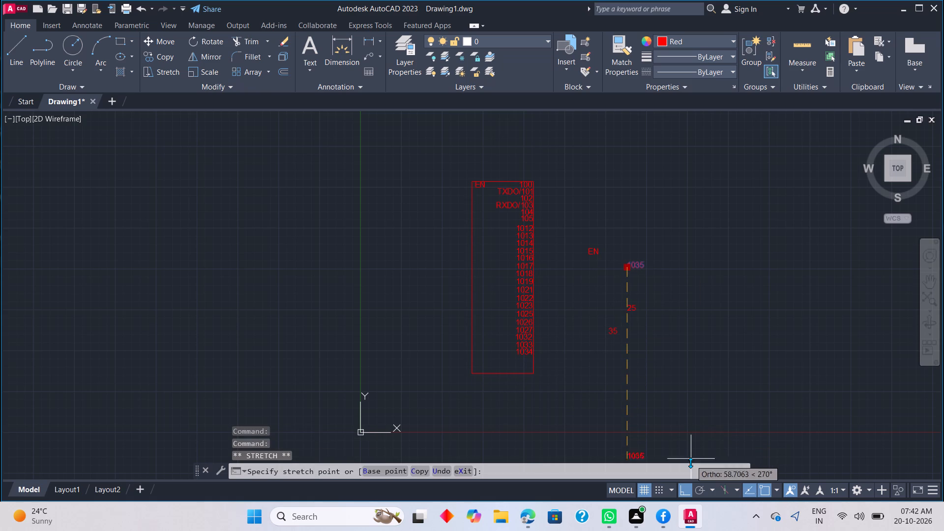
click(683, 488)
scroll(521, 363, up, 3)
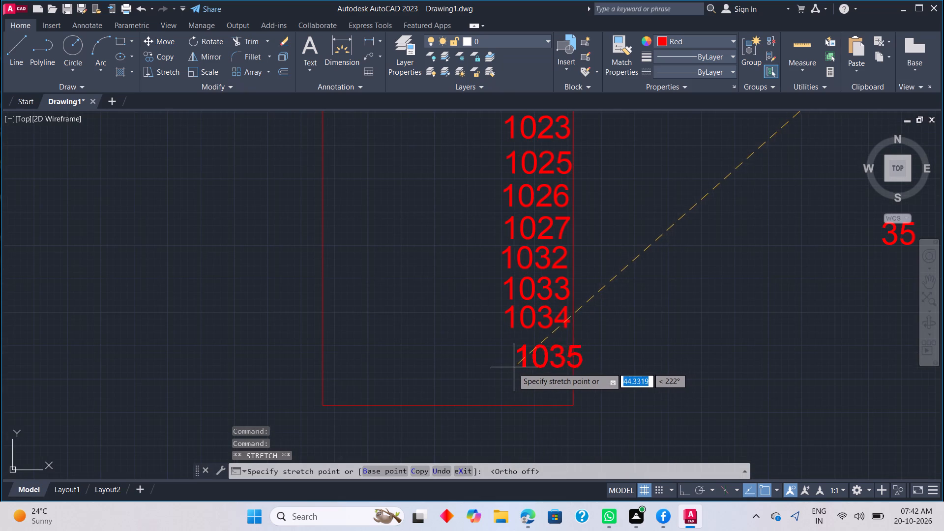
click(503, 363)
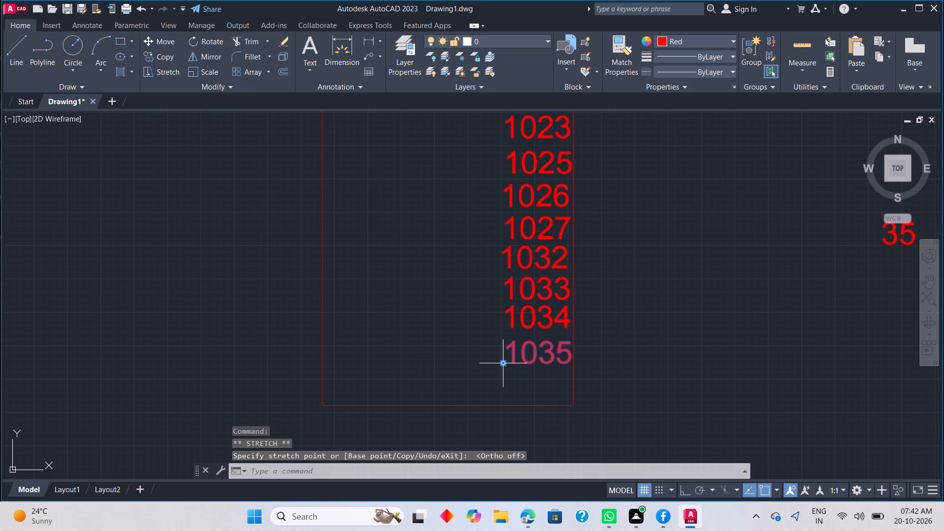
key(Escape)
Delete the leftover 35 label and the duplicate EN label outside the rectangle.
scroll(586, 345, down, 4)
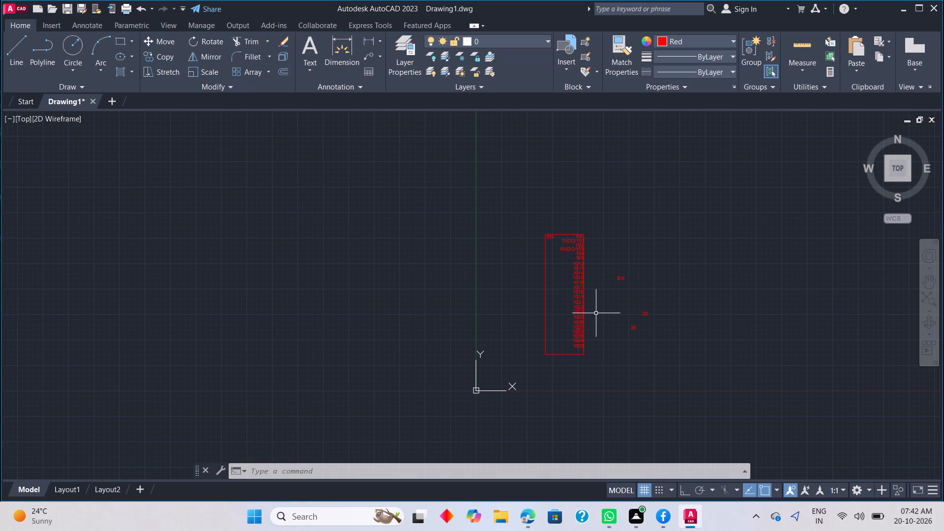
middle_drag(593, 318, 593, 309)
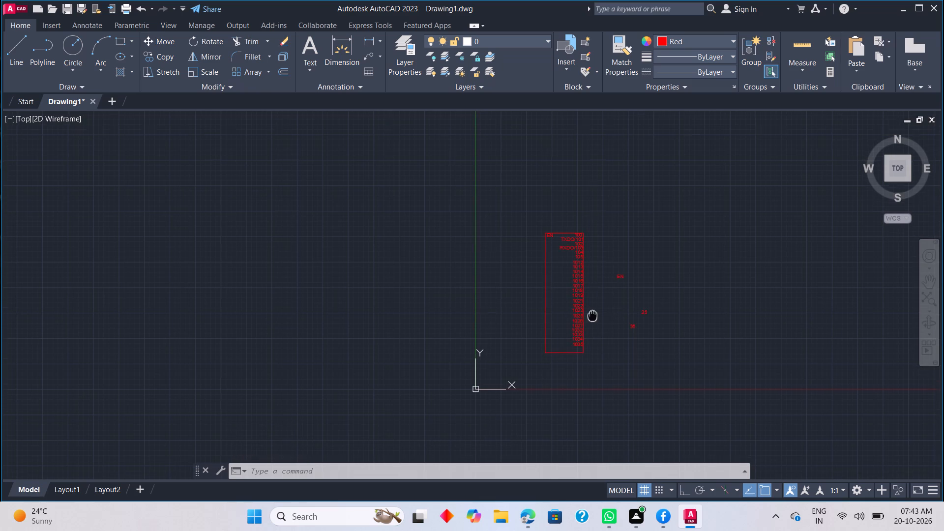
middle_drag(593, 309, 599, 295)
scroll(633, 306, up, 2)
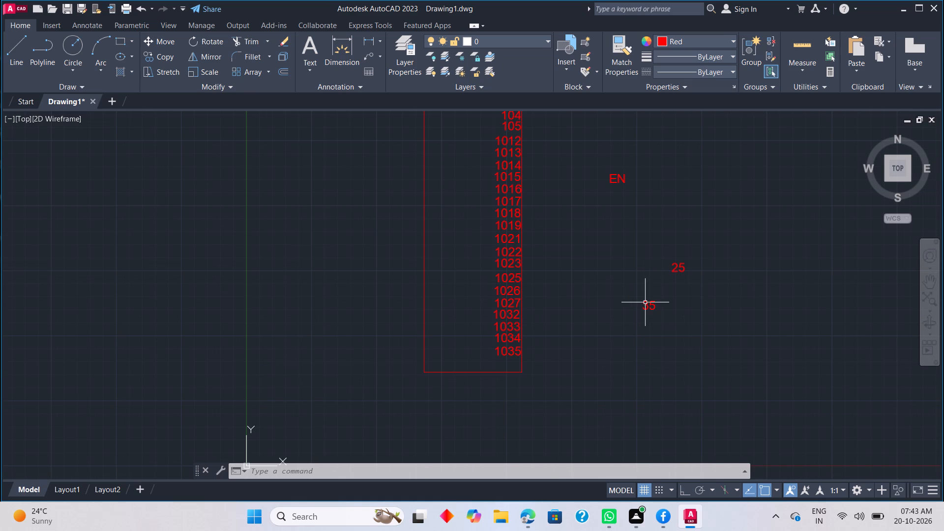
click(651, 301)
key(Delete)
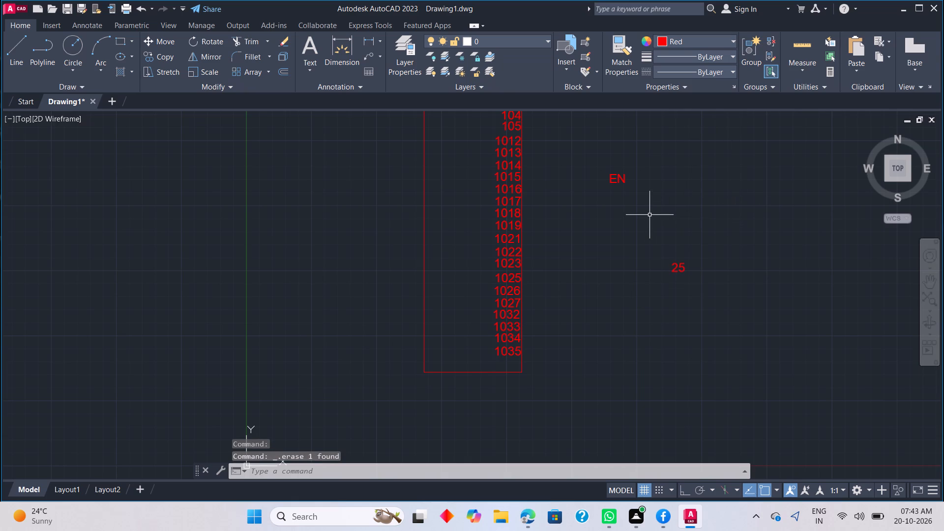
click(624, 180)
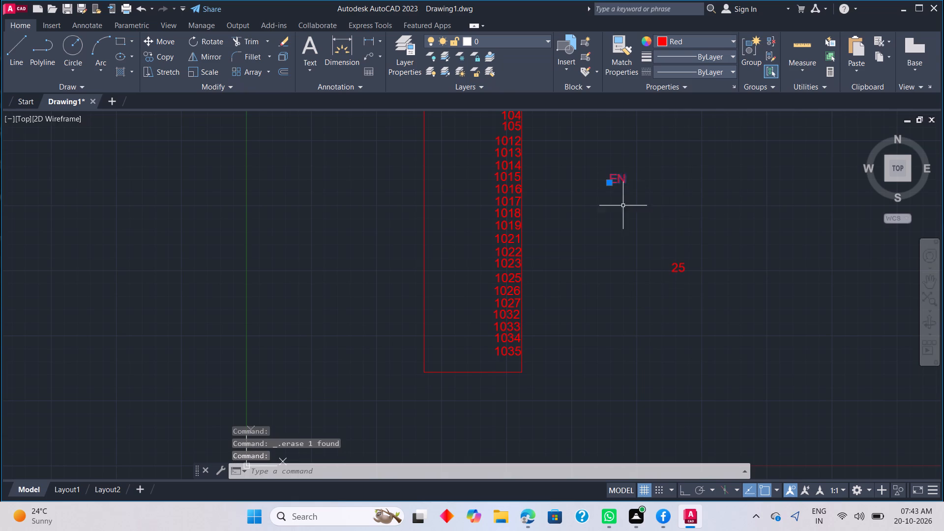
key(Delete)
Examine the order and spacing of the labels stacked inside the rectangle, from 100 down to 1035.
middle_drag(627, 204, 613, 262)
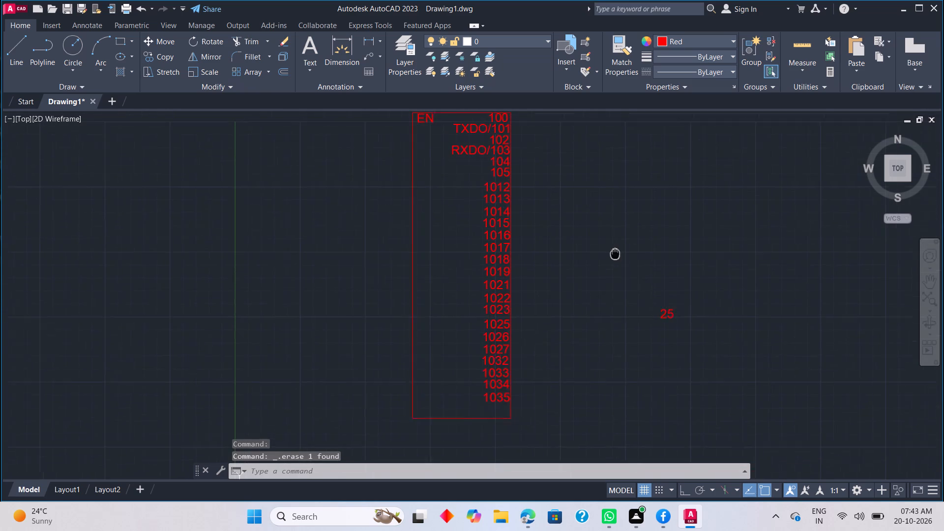
middle_drag(613, 262, 611, 272)
scroll(598, 273, down, 2)
middle_drag(585, 283, 608, 255)
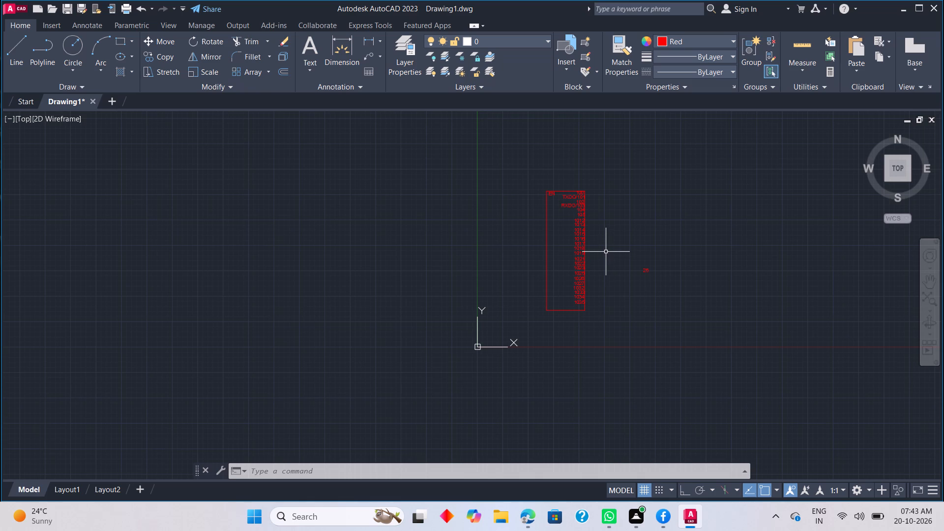
scroll(623, 281, up, 2)
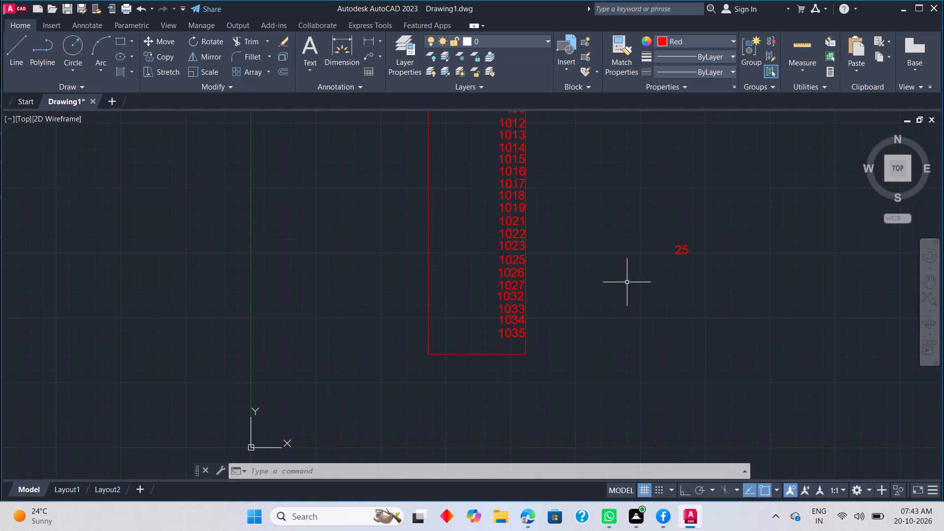
middle_drag(627, 277, 655, 352)
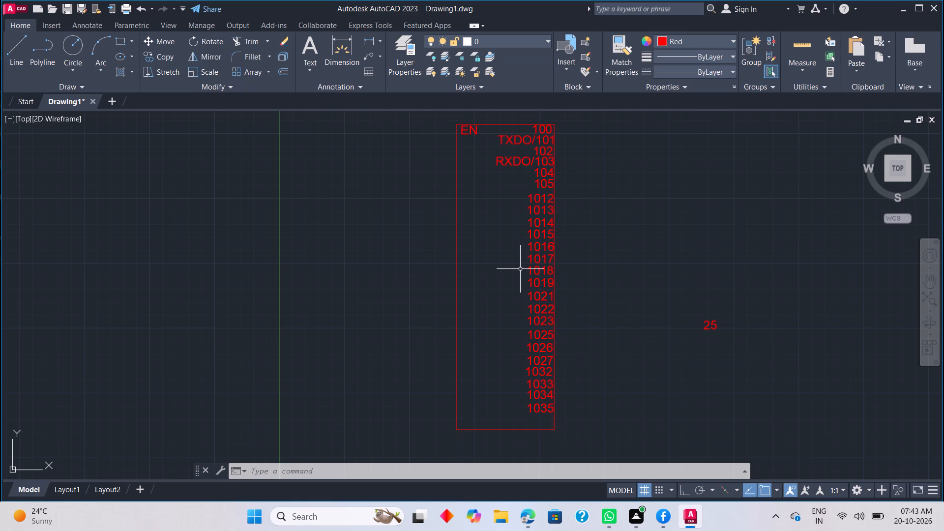
middle_drag(521, 268, 531, 244)
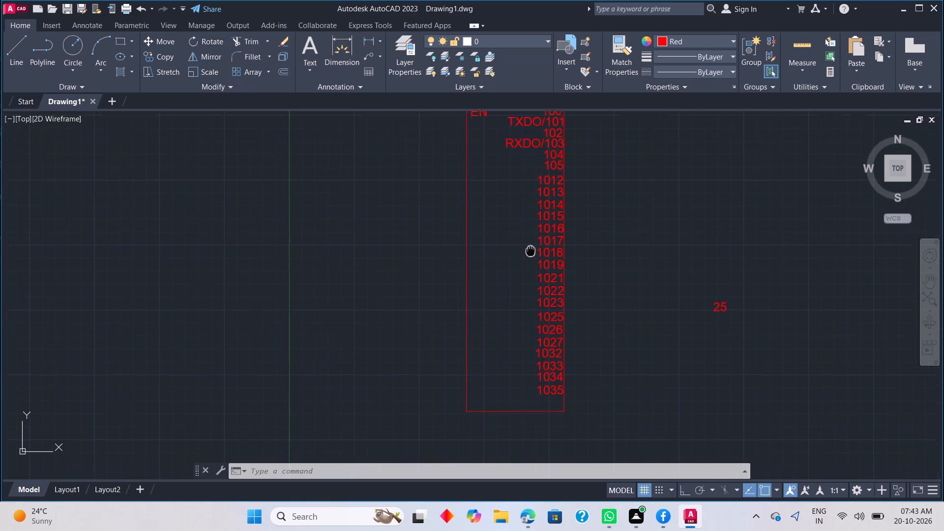
middle_drag(531, 244, 532, 238)
Stretch the rectangle's top edge straight up about 0.4 units with Ortho turned on.
scroll(532, 238, down, 1)
middle_drag(558, 236, 543, 343)
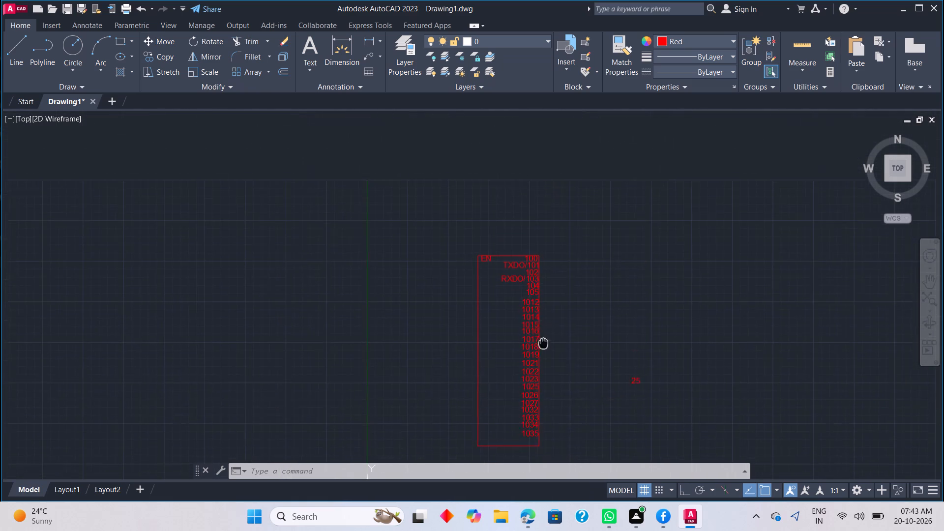
middle_drag(543, 343, 543, 343)
scroll(536, 273, up, 4)
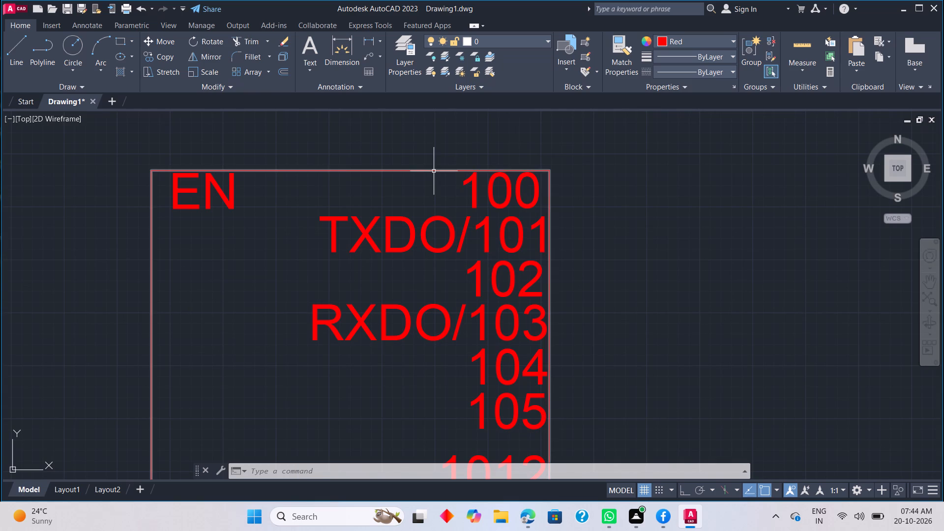
click(434, 171)
click(352, 170)
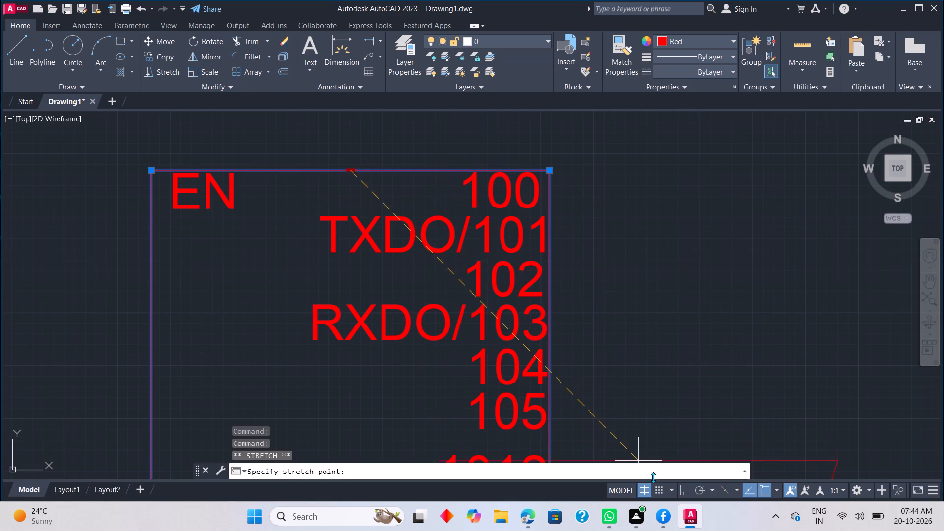
click(684, 492)
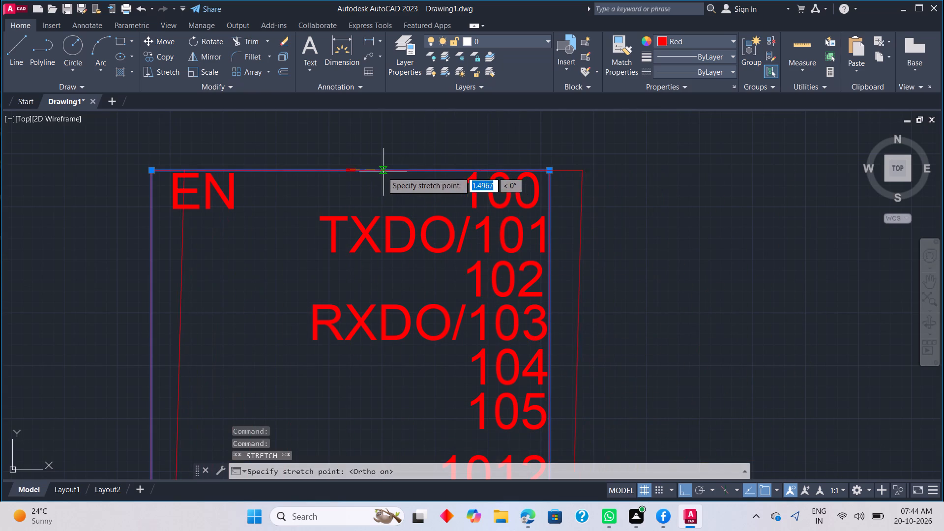
click(350, 162)
key(Escape)
Move the 105 label straight down about 0.4 units, into the gap between 104 and 1012.
scroll(548, 267, down, 3)
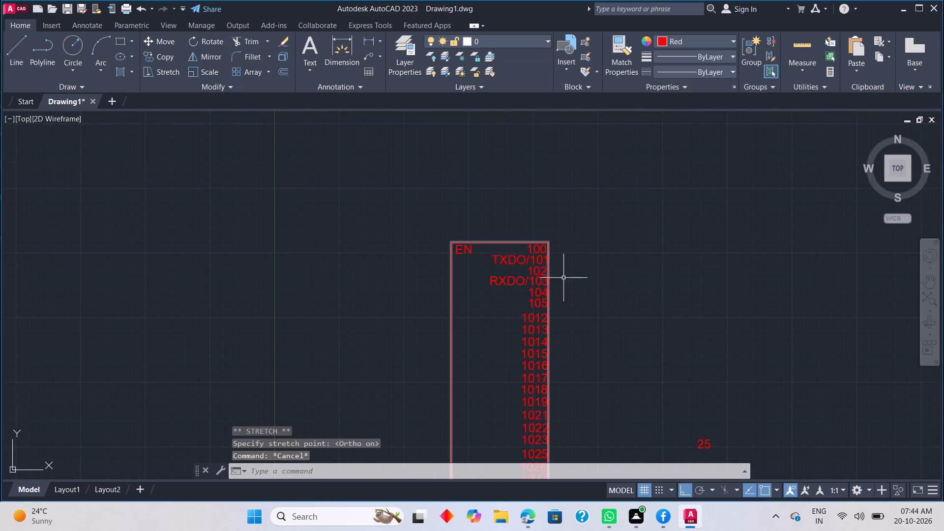
scroll(574, 297, down, 1)
middle_drag(572, 313, 580, 227)
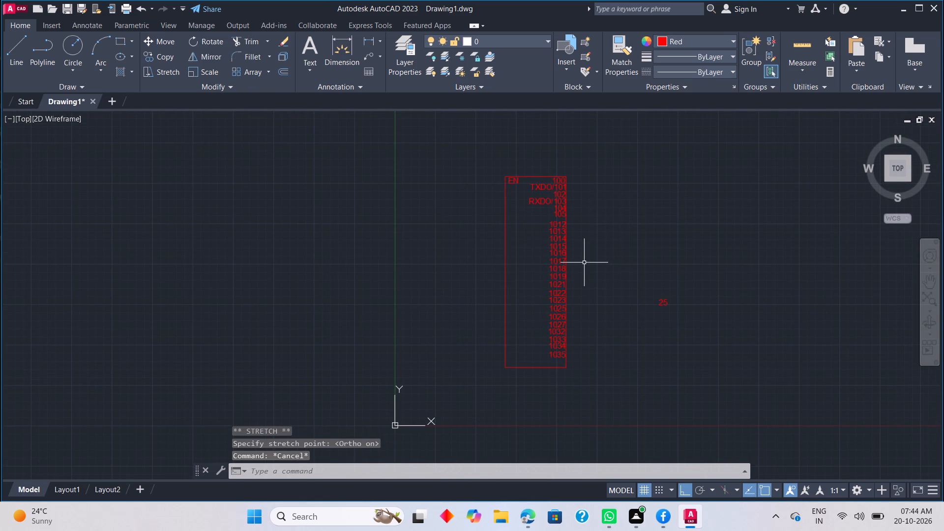
scroll(560, 210, up, 4)
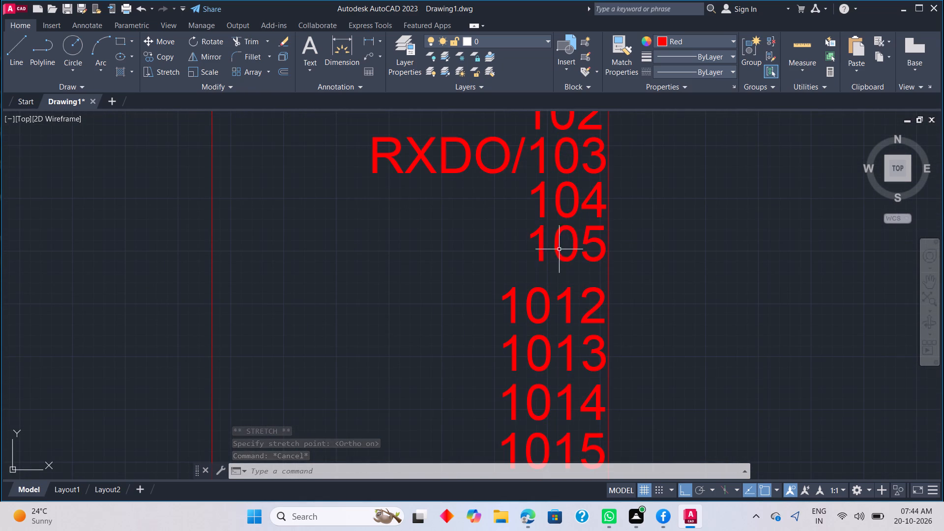
click(555, 255)
click(525, 262)
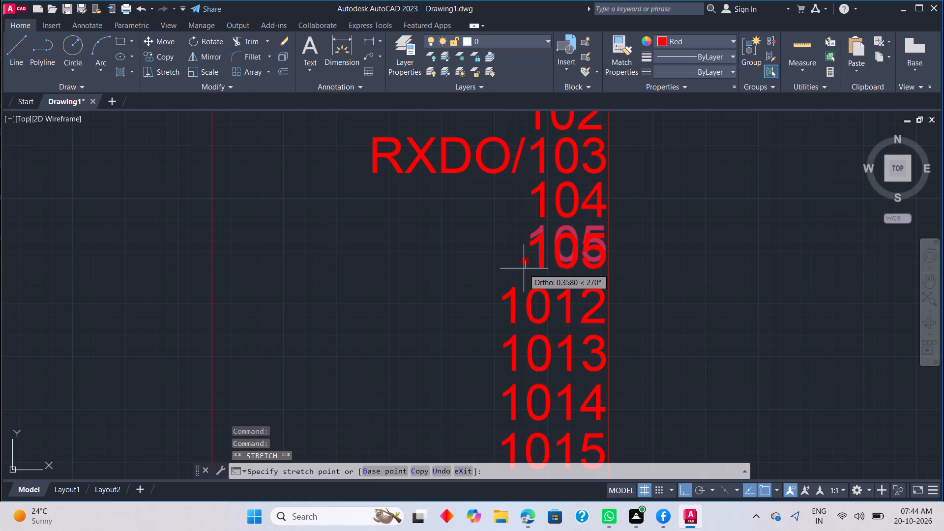
click(523, 269)
key(Escape)
scroll(676, 292, down, 4)
middle_drag(678, 337, 659, 292)
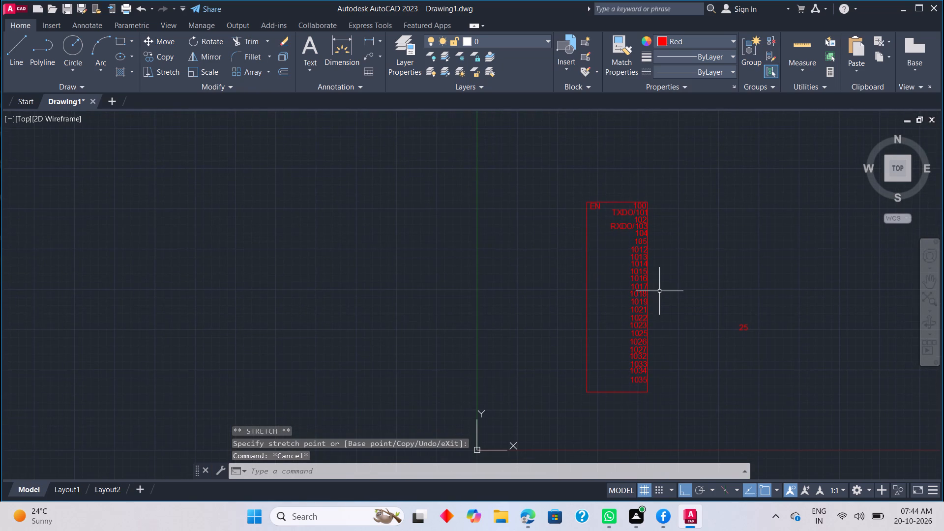
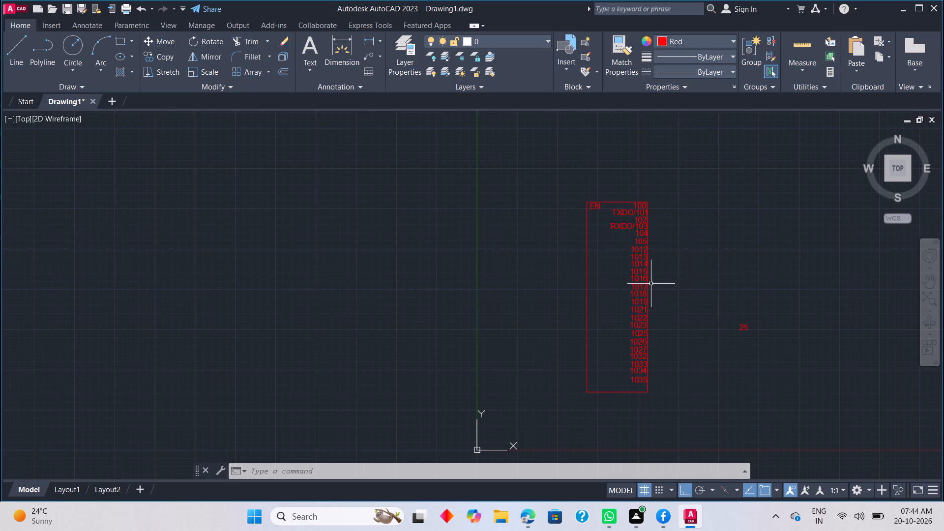
Draw a horizontal pin line about 2.5 units long outward from the rectangle's right edge beside the 100 label.
scroll(651, 281, up, 1)
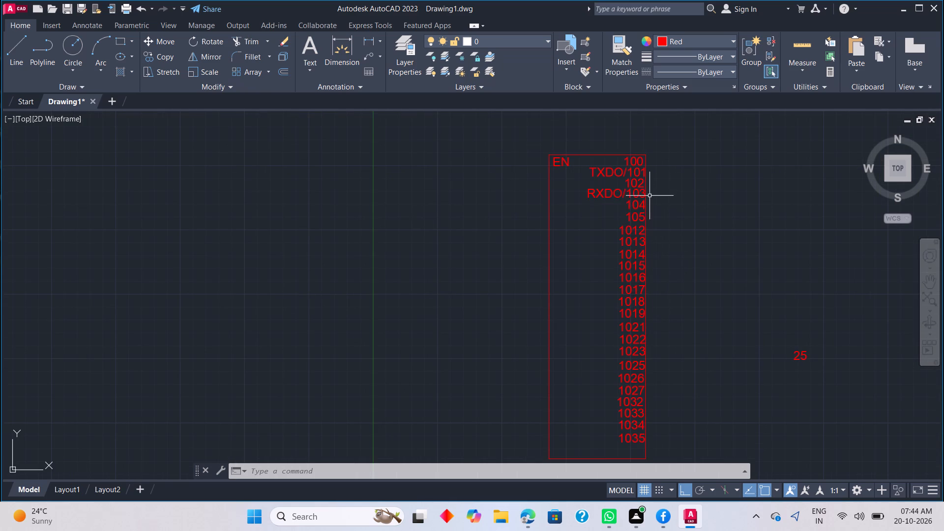
scroll(654, 163, up, 3)
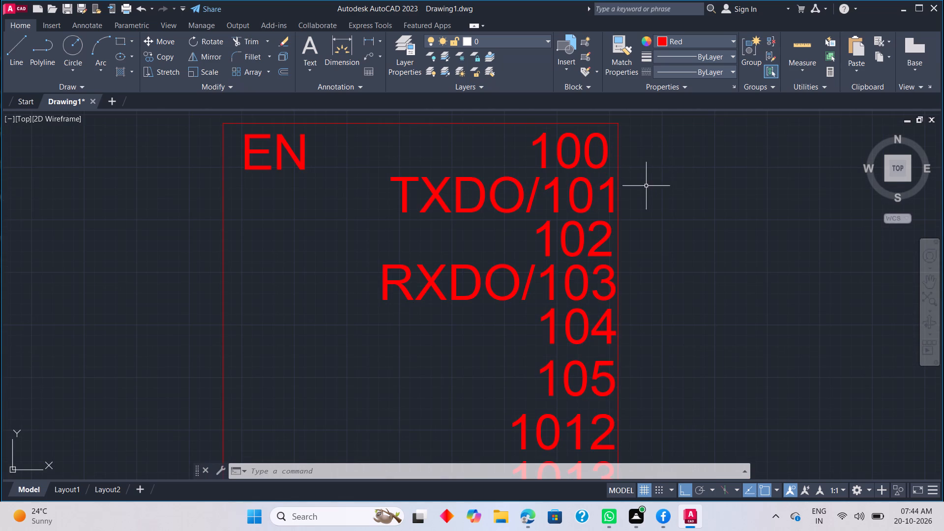
key(l)
key(space)
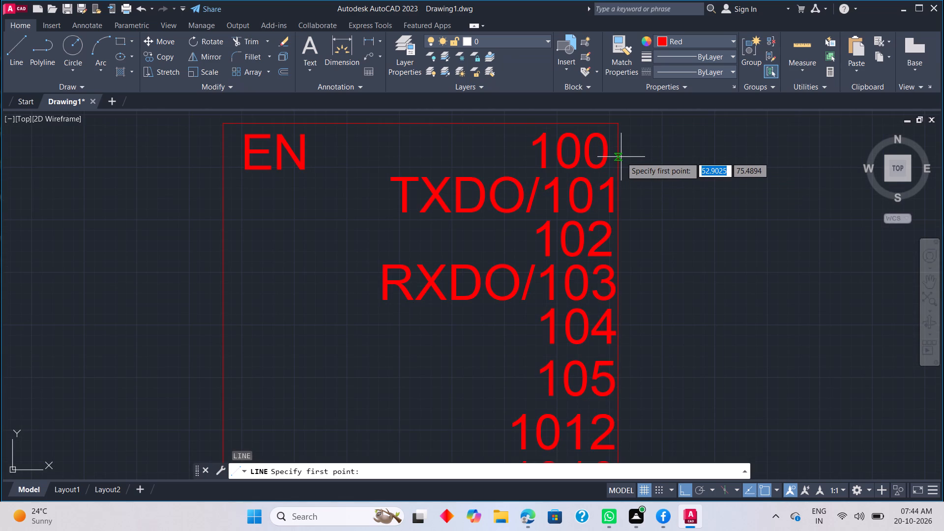
click(621, 155)
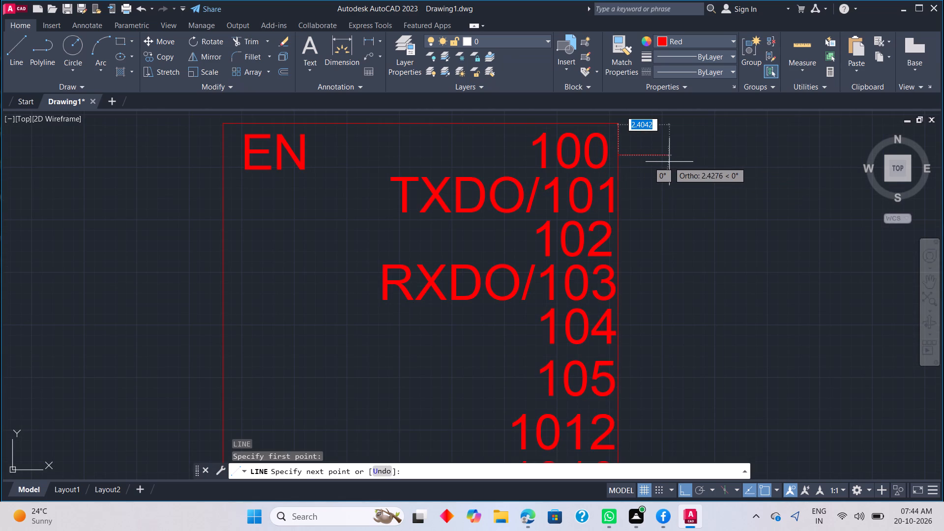
click(672, 162)
scroll(654, 301, down, 2)
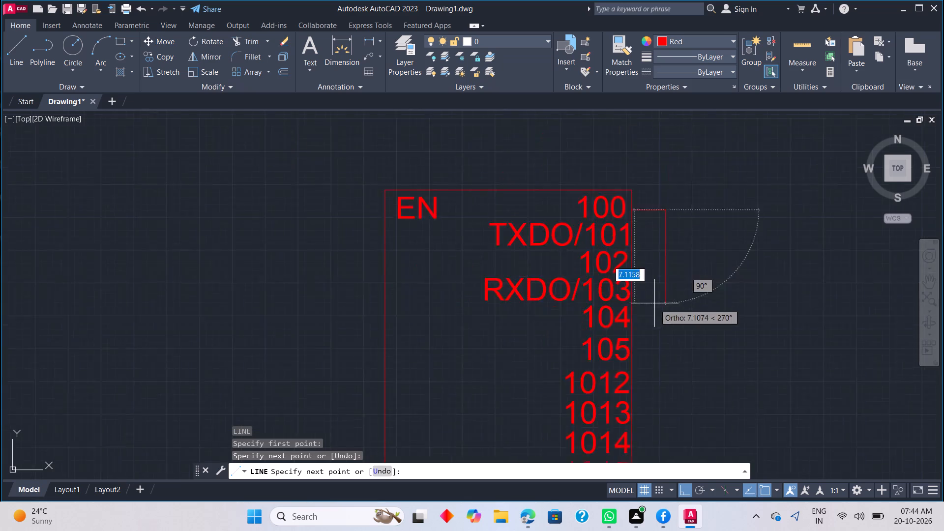
scroll(654, 304, down, 1)
middle_drag(651, 328, 662, 238)
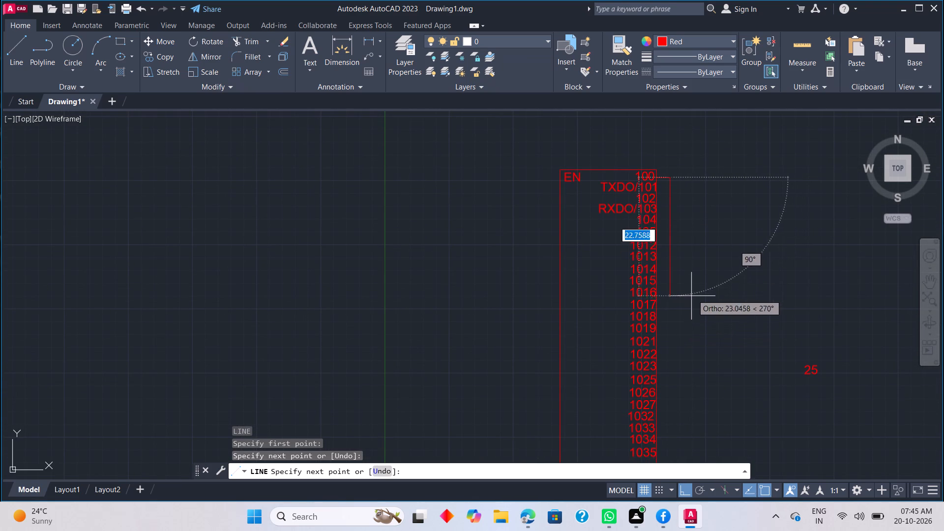
key(Escape)
Copy the pin line from its left endpoint straight down the rectangle's edge beside labels TXDO/101, 102, RXDO/103, 104 and 105.
scroll(662, 181, up, 3)
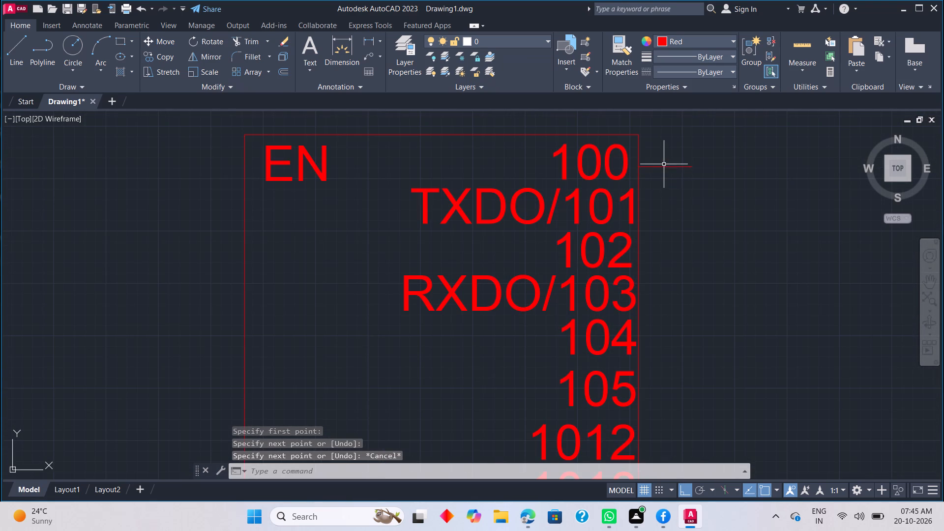
click(665, 168)
right_click(695, 203)
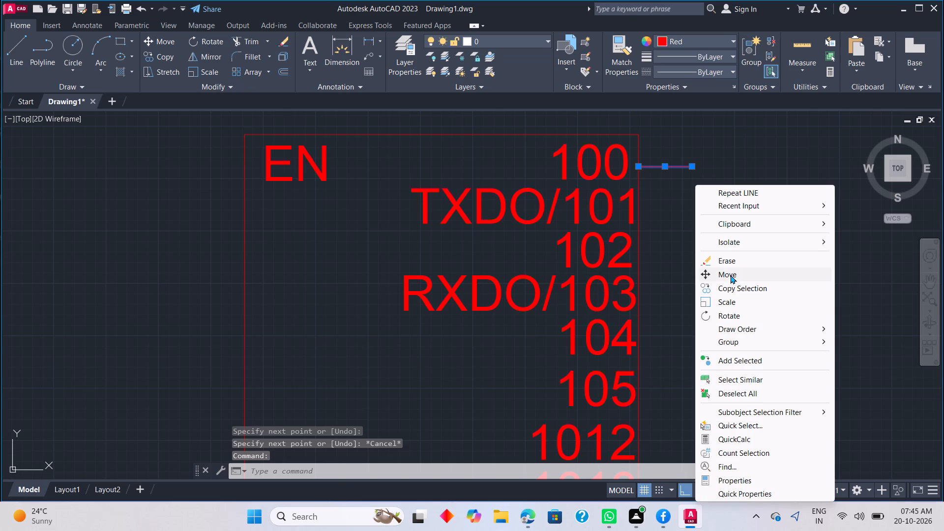
click(732, 285)
click(638, 167)
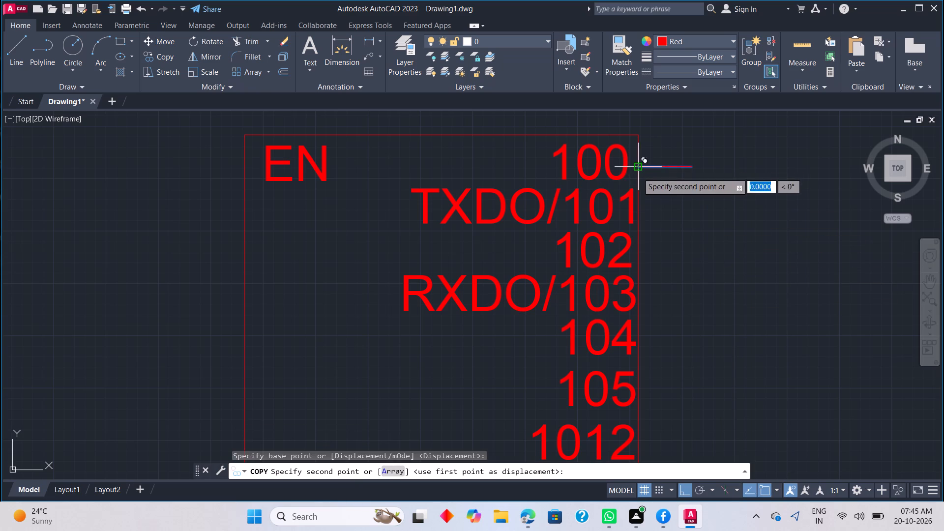
click(644, 217)
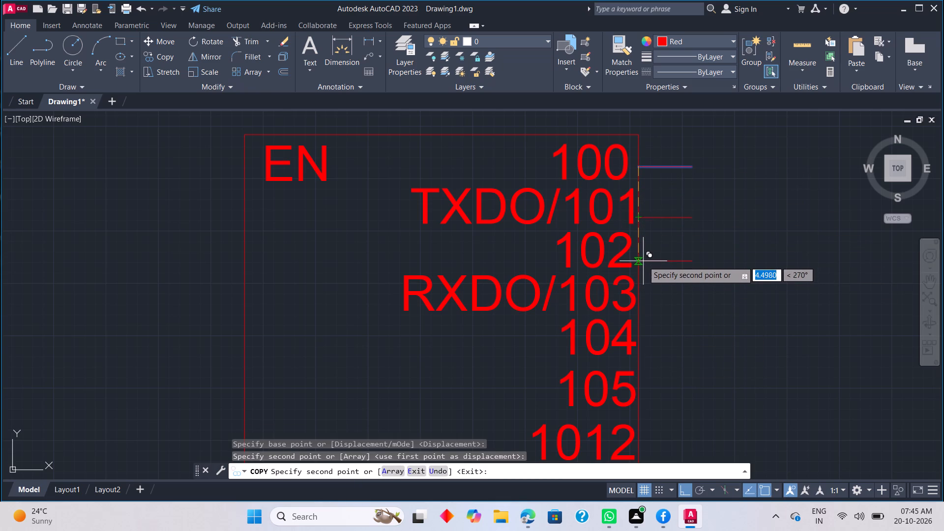
click(643, 261)
middle_drag(645, 302, 646, 217)
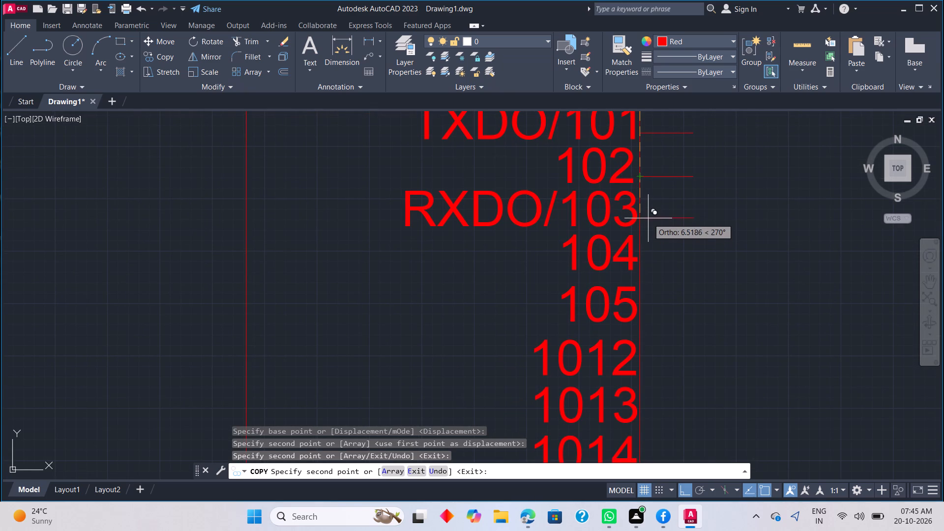
click(649, 216)
middle_drag(645, 272, 644, 227)
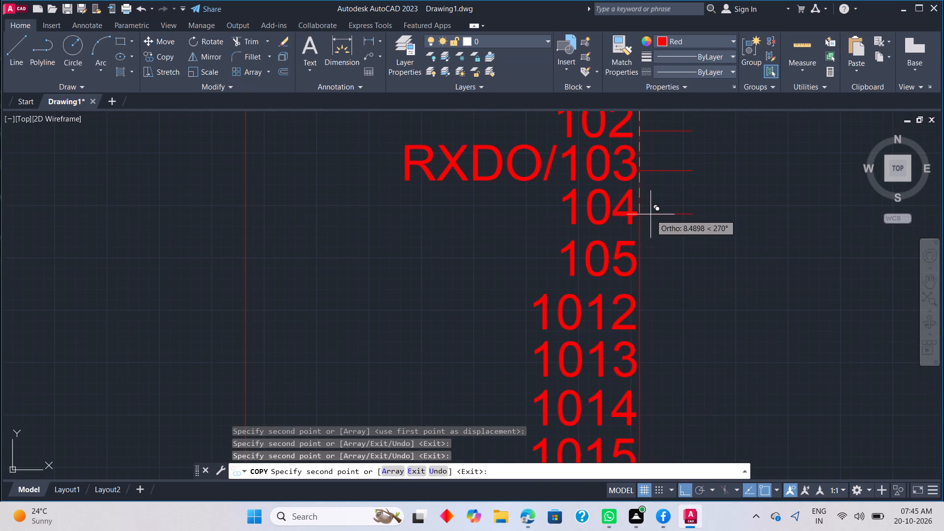
click(650, 215)
middle_drag(649, 251, 648, 211)
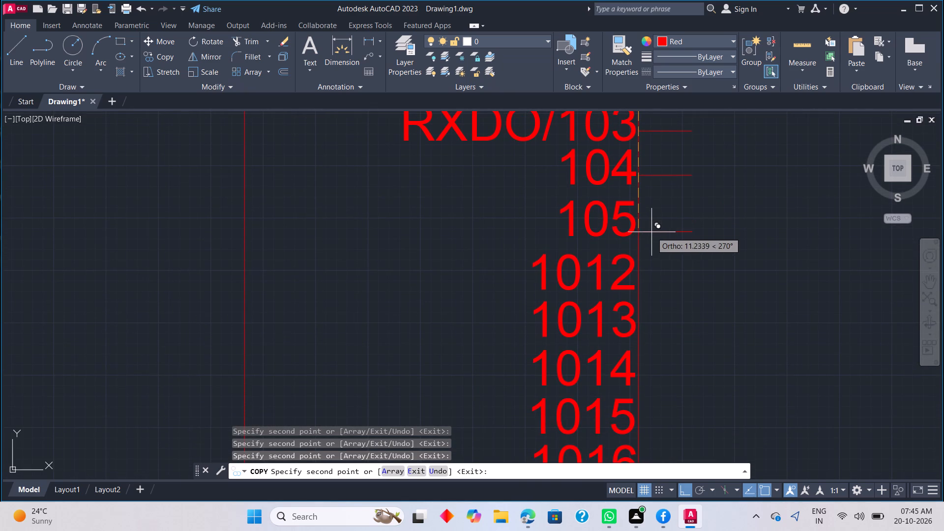
click(650, 233)
Continue copying the pin line down the edge beside labels 1012, 1013, 1014, 1015, 1016, 1017 and 1018.
middle_drag(657, 286, 658, 240)
click(659, 240)
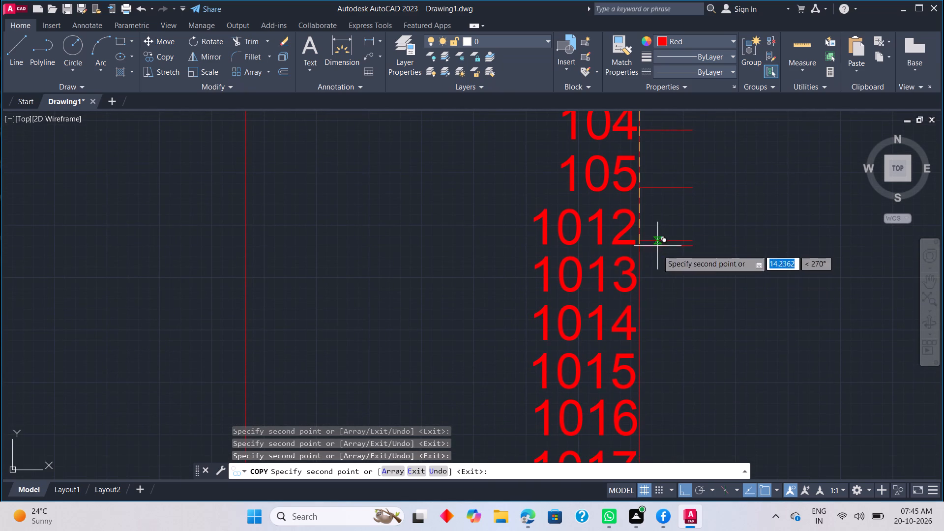
middle_drag(661, 282, 658, 231)
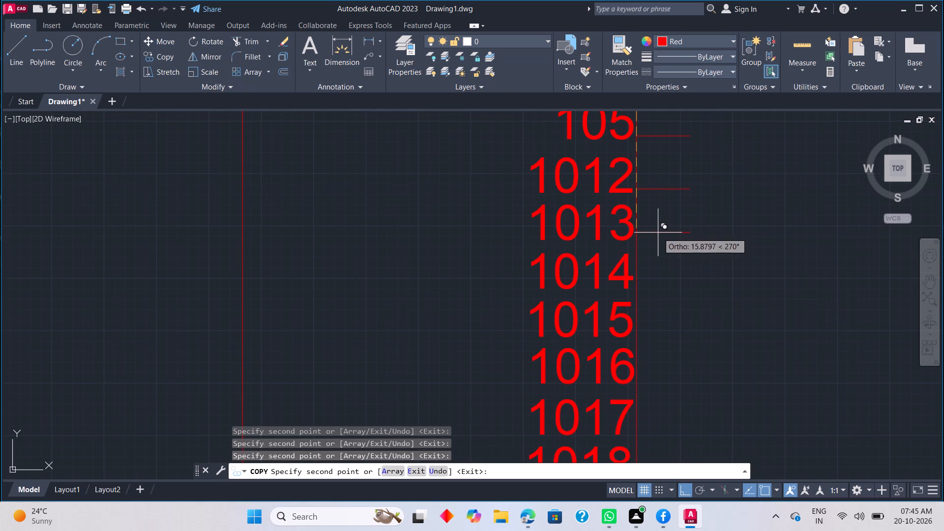
click(658, 232)
middle_drag(657, 270, 660, 206)
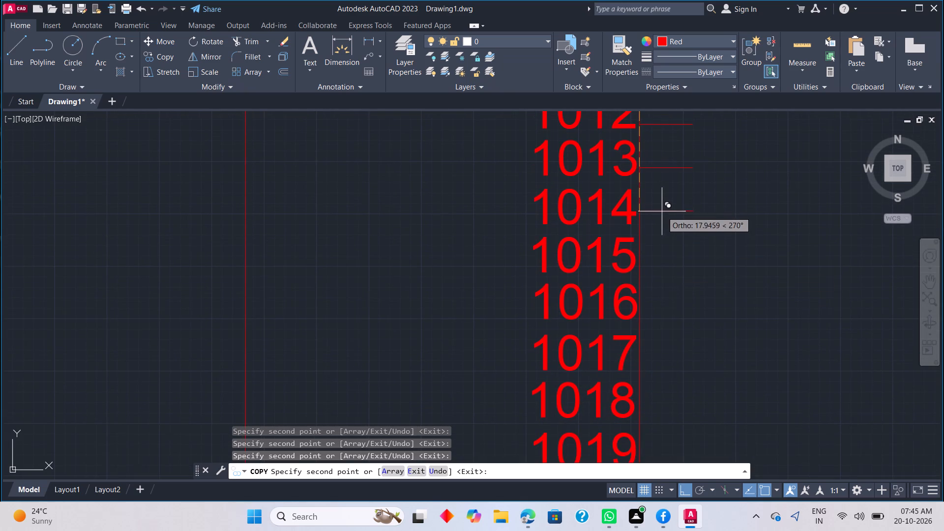
click(660, 220)
middle_drag(670, 264, 670, 220)
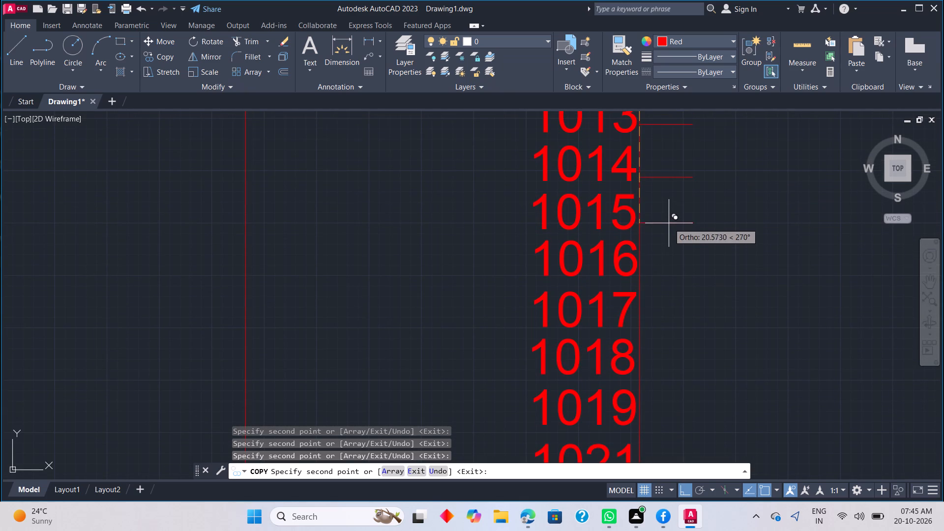
click(669, 221)
middle_drag(668, 258, 668, 217)
click(669, 233)
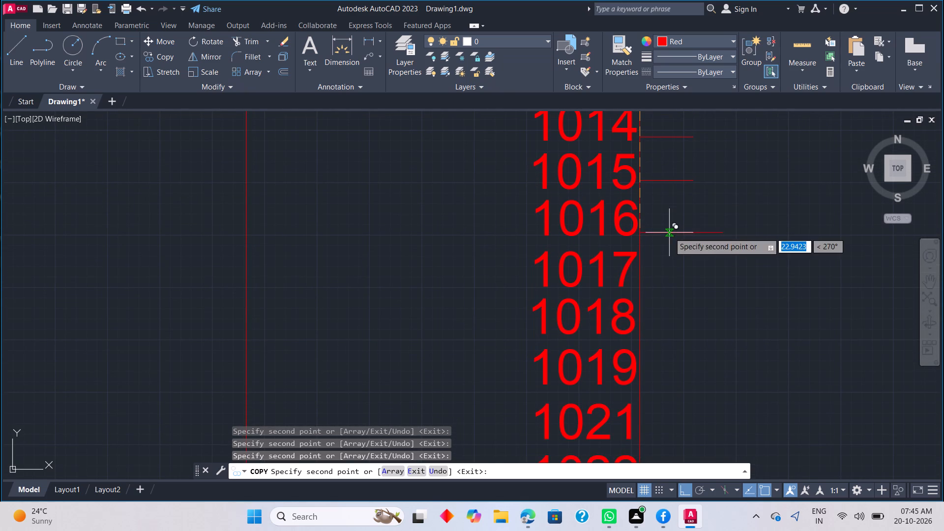
middle_drag(670, 270, 672, 226)
click(673, 241)
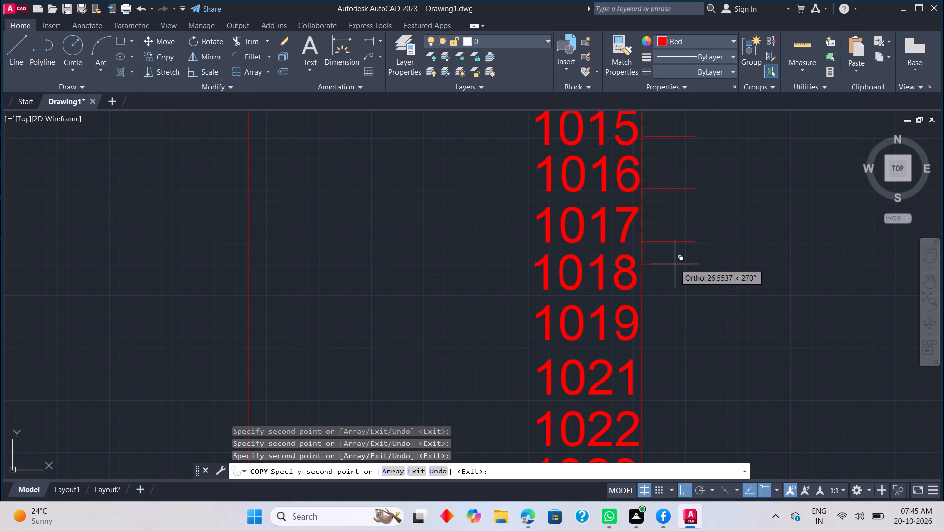
middle_drag(675, 265, 675, 228)
click(675, 249)
Place further pin line copies beside labels 1019, 1021, 1022, 1023, 1025 and 1026.
middle_drag(671, 275, 671, 264)
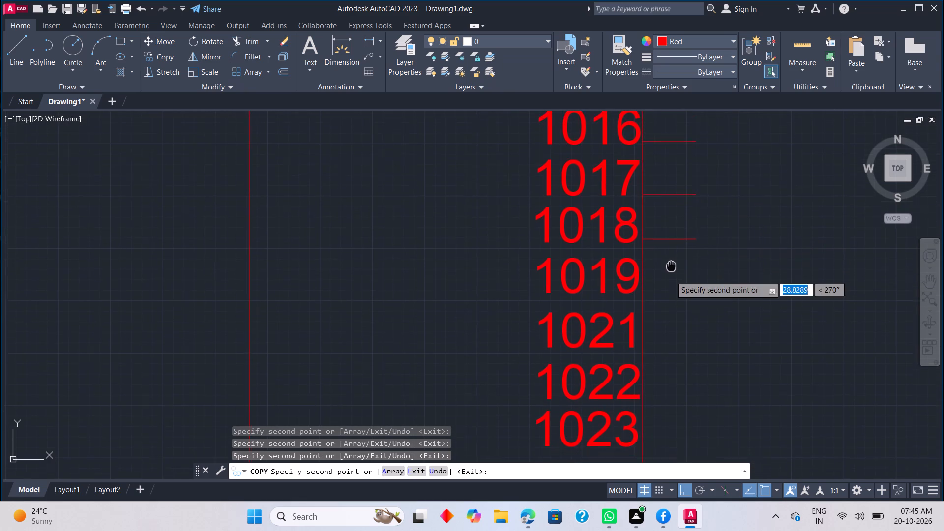
middle_drag(671, 264, 679, 215)
click(682, 239)
middle_drag(694, 288, 697, 228)
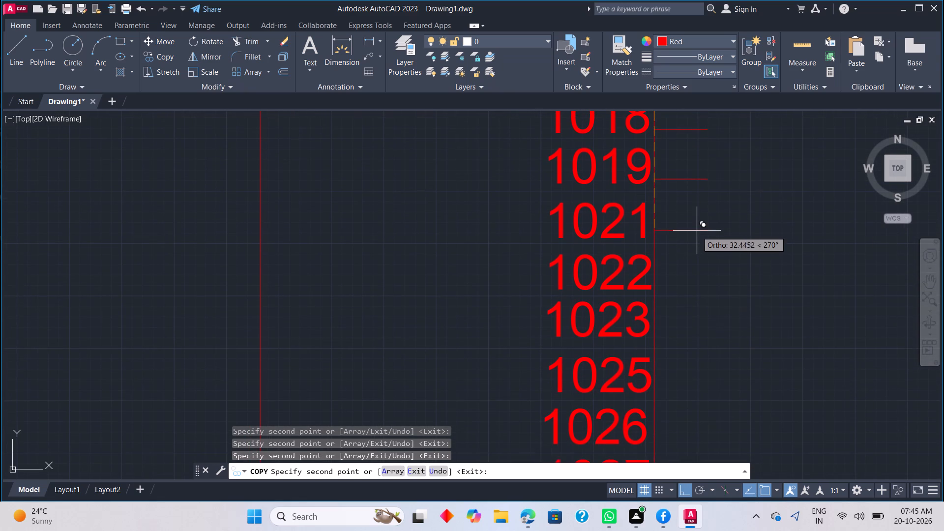
click(697, 236)
middle_drag(696, 264, 699, 224)
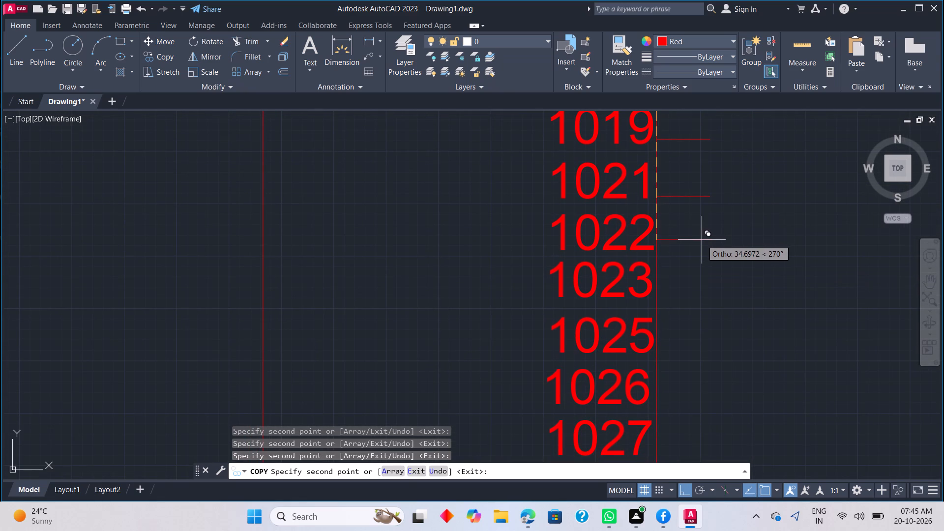
click(702, 245)
middle_drag(700, 262, 702, 209)
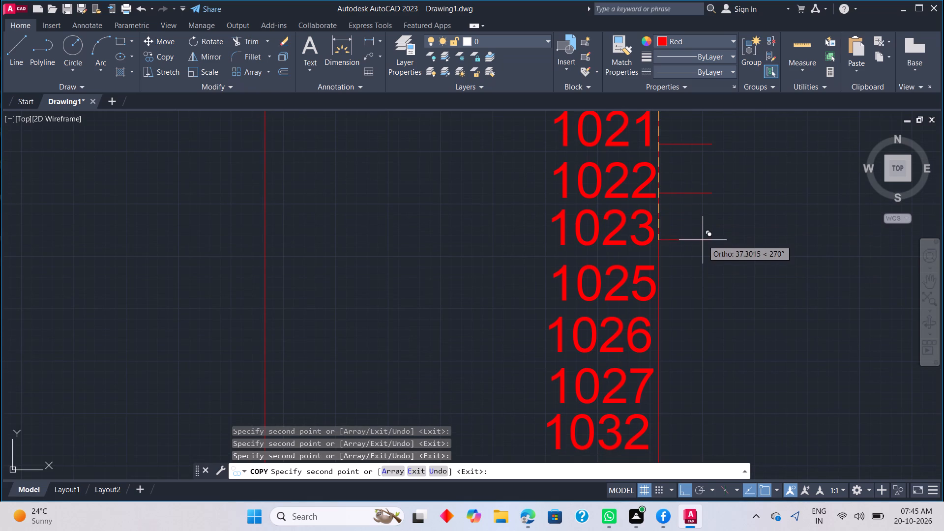
click(703, 238)
middle_drag(698, 276, 704, 213)
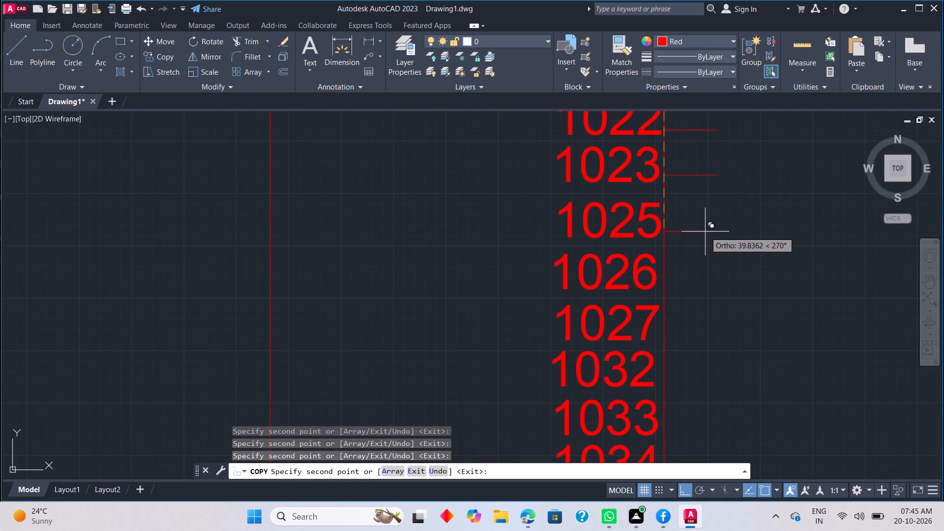
click(705, 231)
middle_drag(699, 283, 701, 242)
click(701, 242)
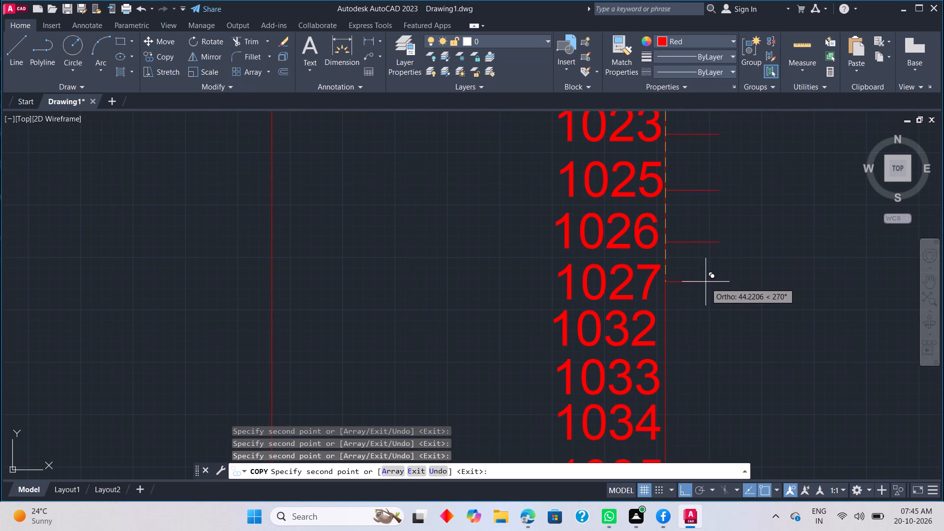
Place the last pin line copies beside labels 1027, 1032, 1033, 1034 and 1035, and end the copying.
click(705, 291)
middle_drag(696, 314, 705, 248)
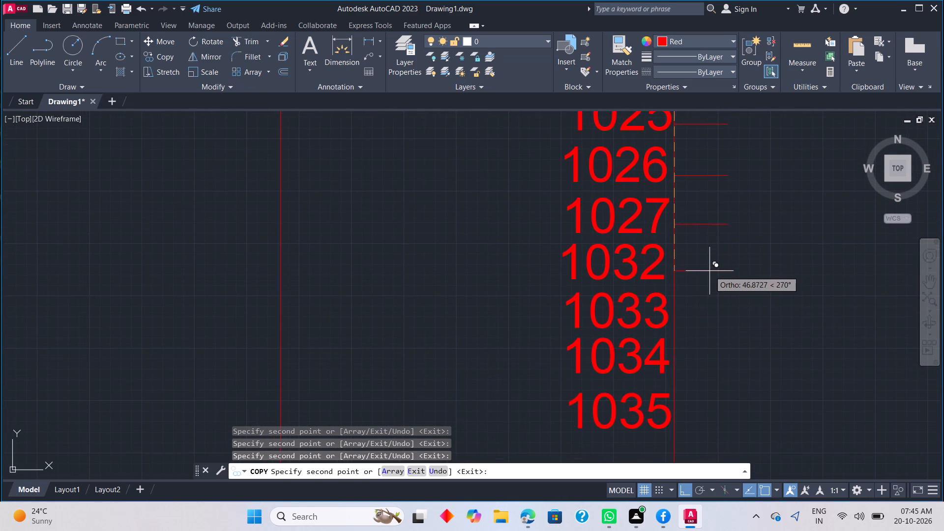
drag(711, 278, 711, 273)
middle_drag(711, 294, 708, 243)
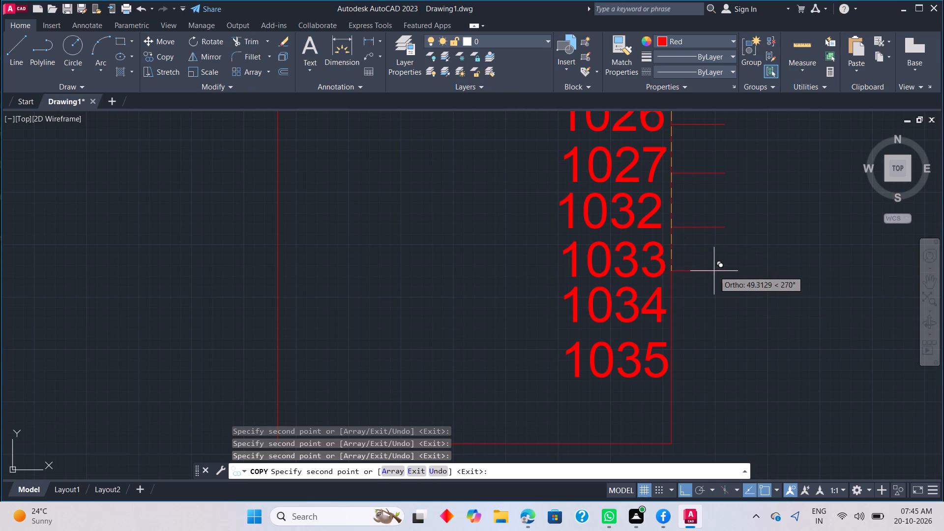
click(714, 271)
middle_drag(715, 296, 717, 243)
click(723, 260)
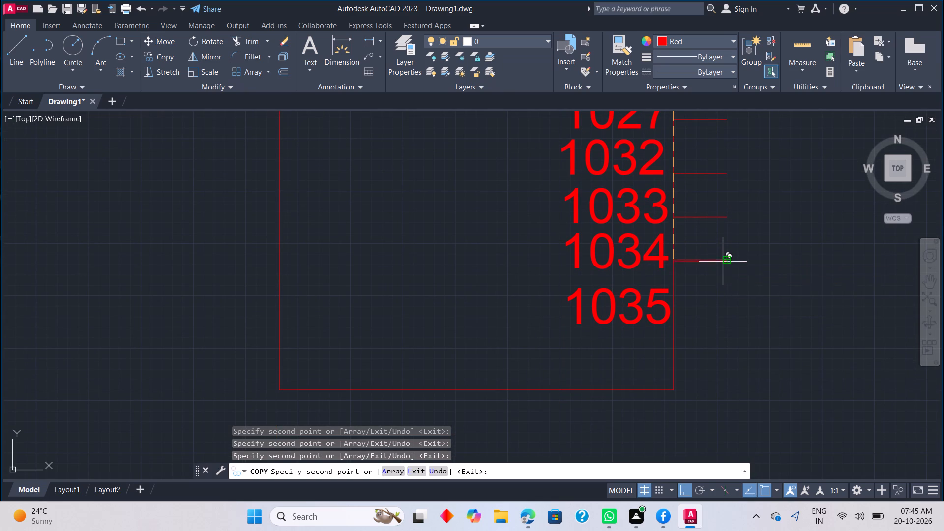
click(729, 316)
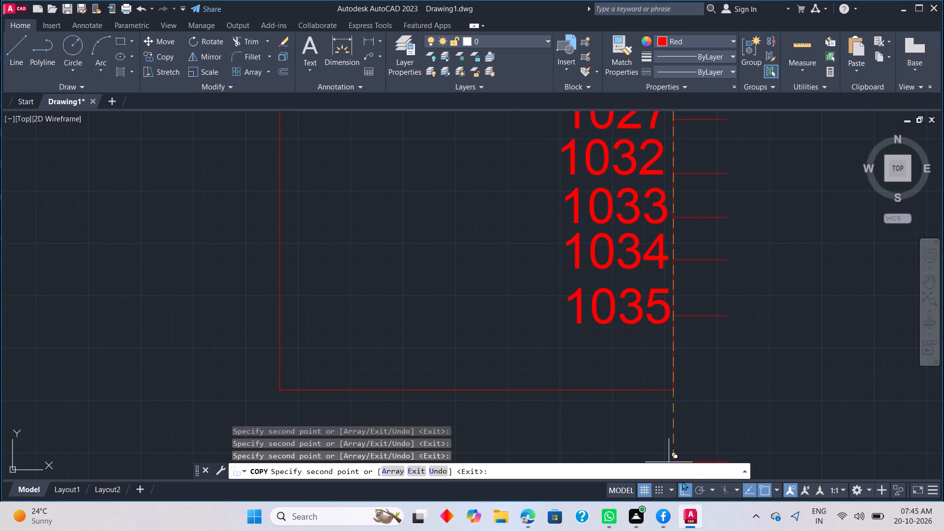
key(Escape)
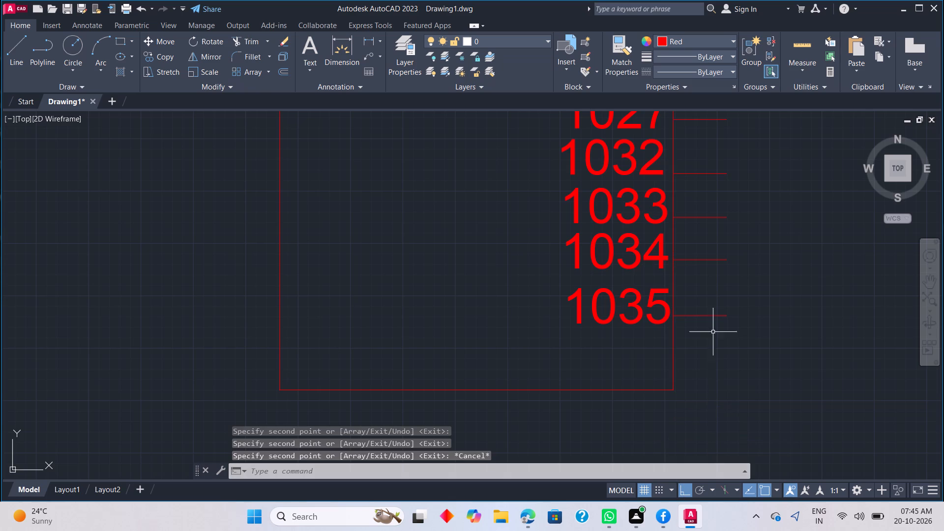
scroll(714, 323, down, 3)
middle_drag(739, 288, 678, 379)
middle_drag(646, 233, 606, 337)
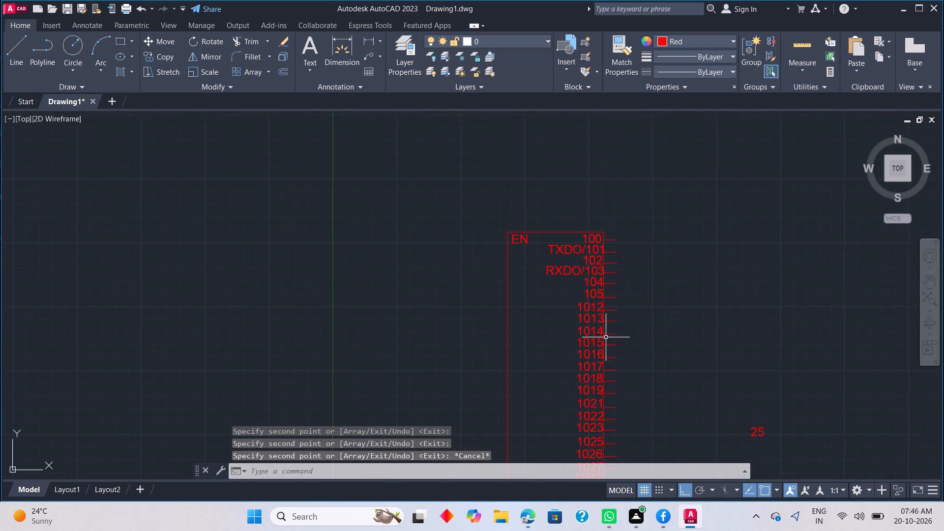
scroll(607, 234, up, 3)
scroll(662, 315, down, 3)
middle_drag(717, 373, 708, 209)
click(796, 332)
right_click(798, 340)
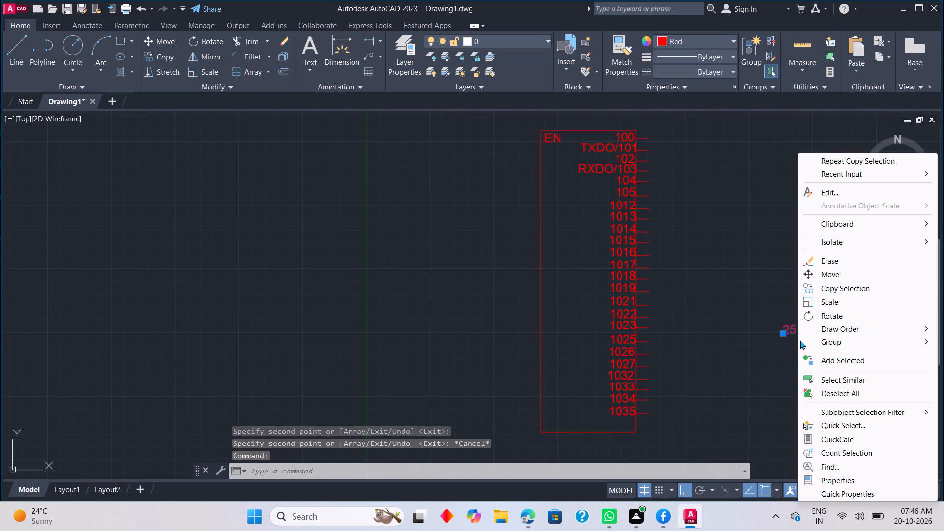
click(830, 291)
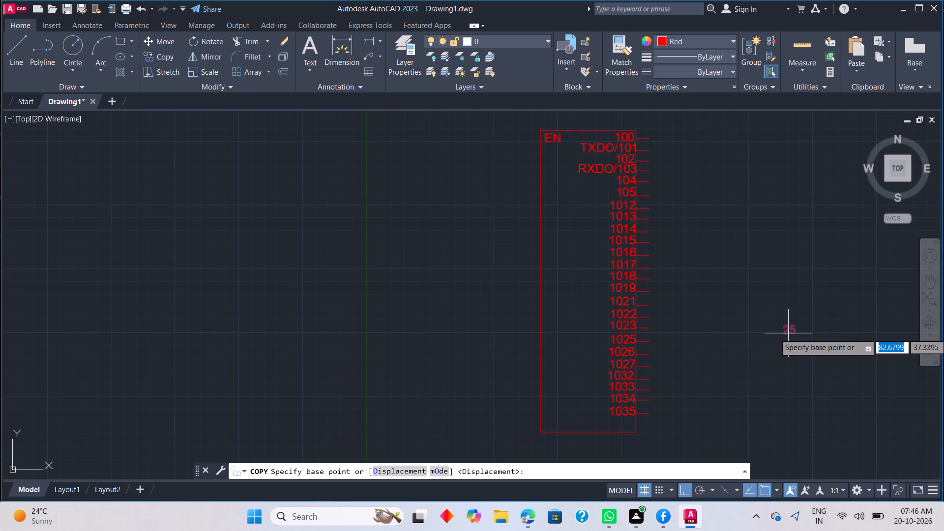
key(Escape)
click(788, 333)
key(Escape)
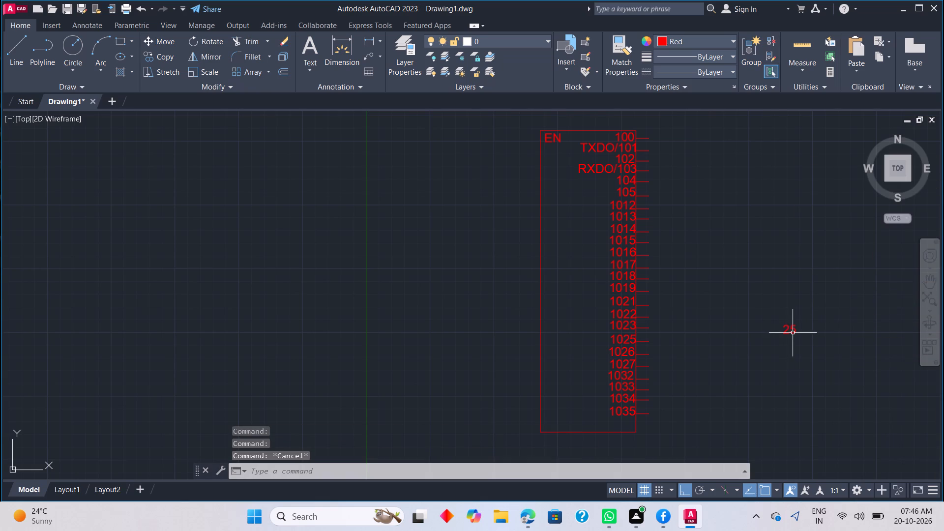
Move the loose number 25 freely, with Ortho off, to sit just above the pin line beside label 100.
click(794, 332)
right_click(795, 336)
click(822, 277)
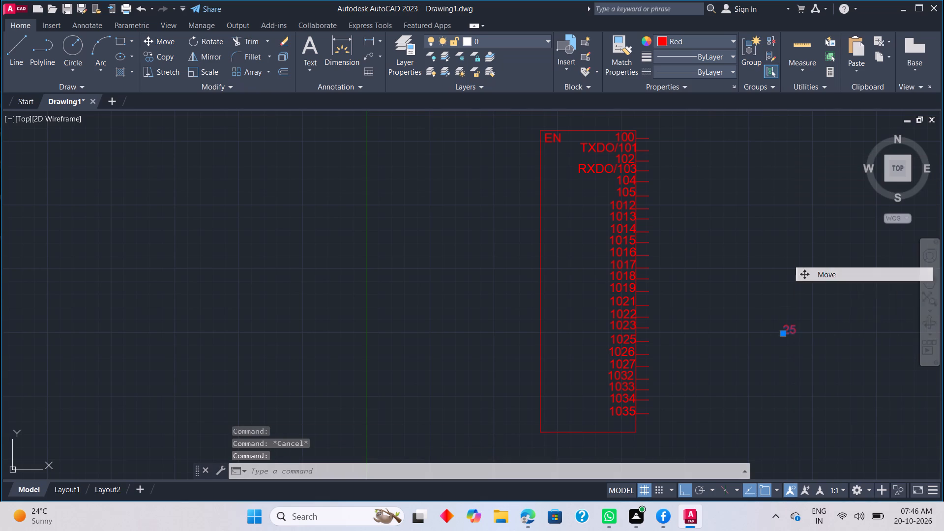
drag(784, 336, 782, 329)
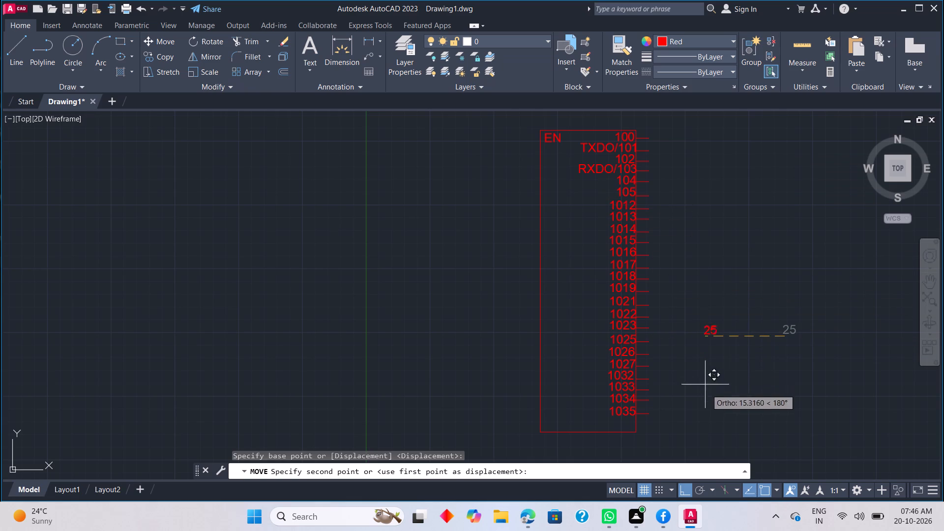
drag(684, 496, 684, 483)
middle_drag(623, 228, 597, 379)
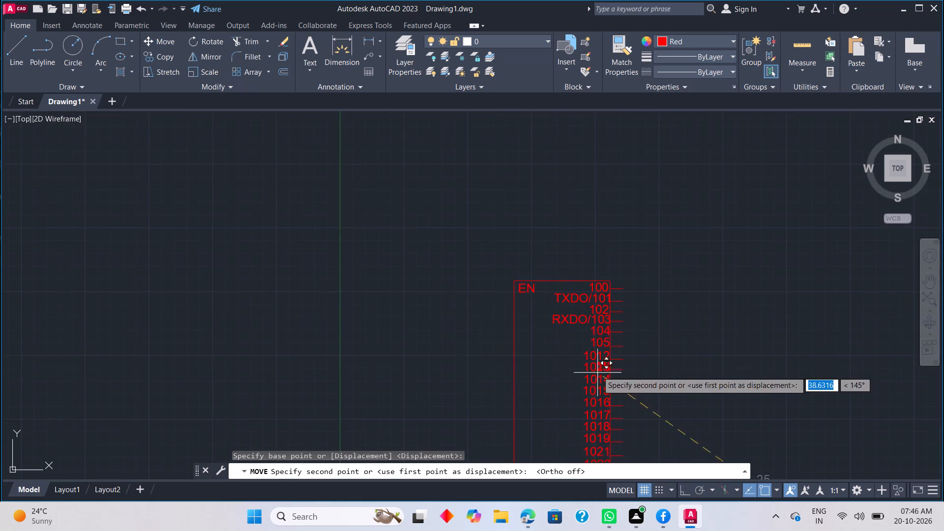
scroll(617, 310, up, 3)
scroll(593, 252, up, 2)
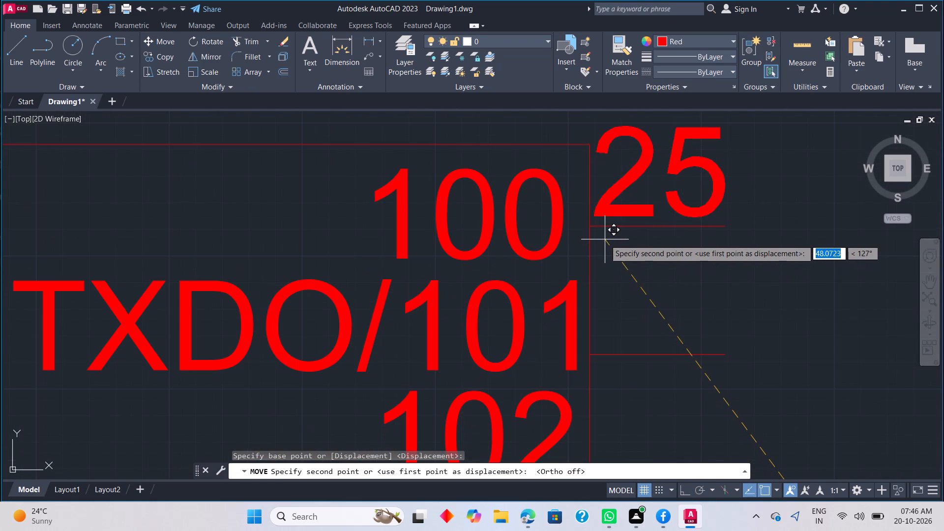
click(606, 239)
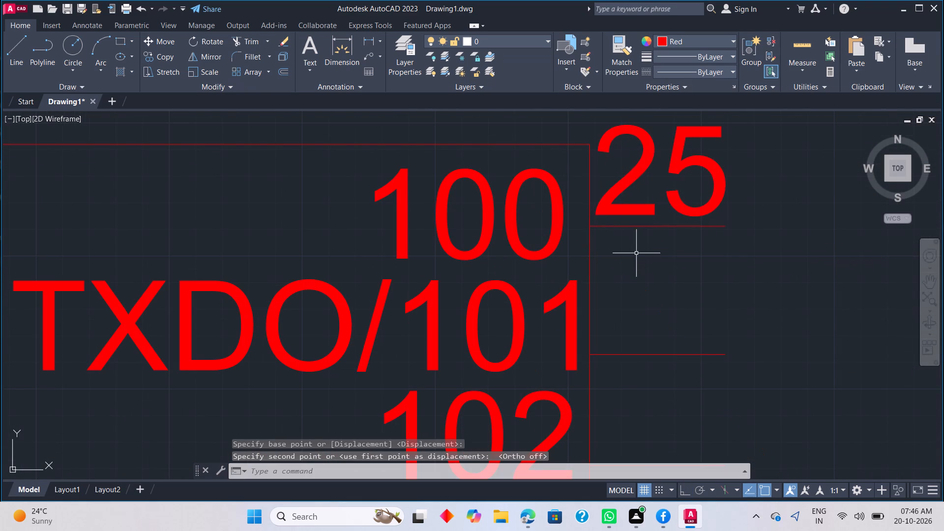
Copy the number 25 from its lower-left corner straight down, with Ortho on, above the pin lines beside TXDO/101 and 102.
scroll(636, 253, down, 2)
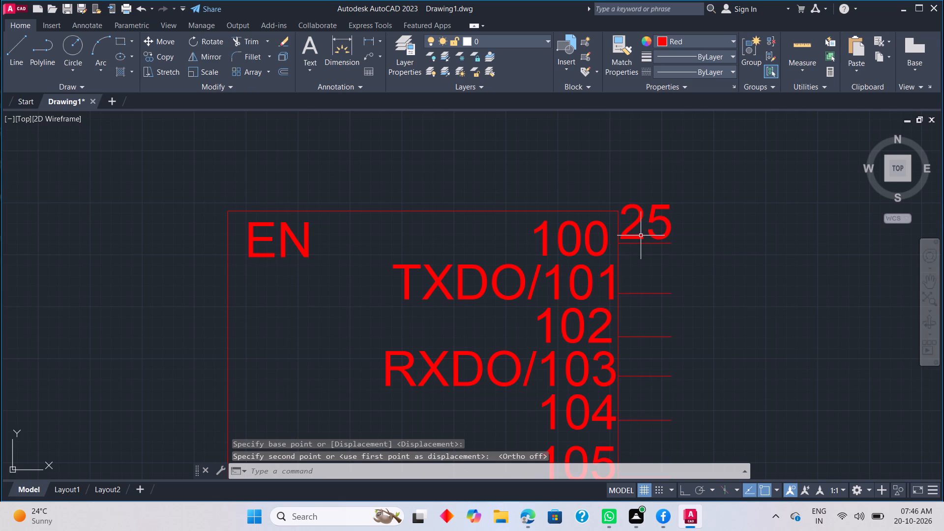
click(639, 238)
right_click(656, 272)
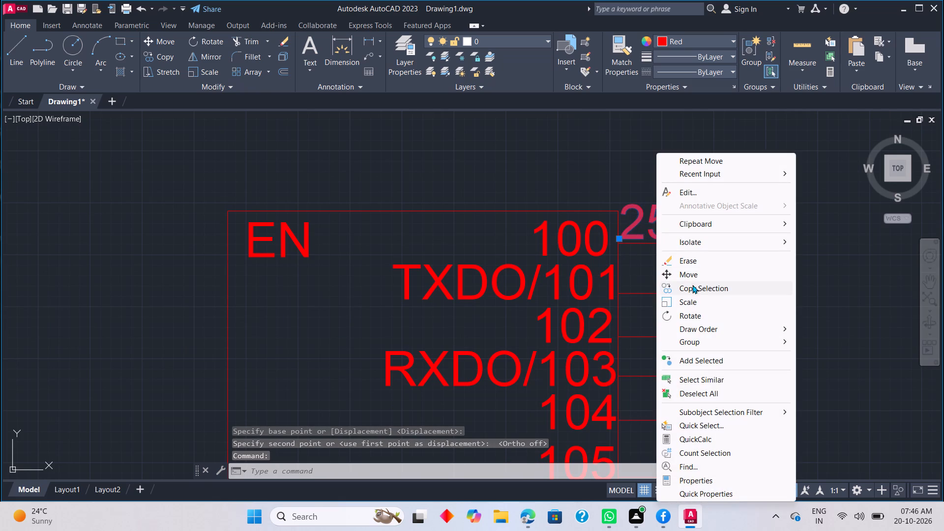
click(690, 286)
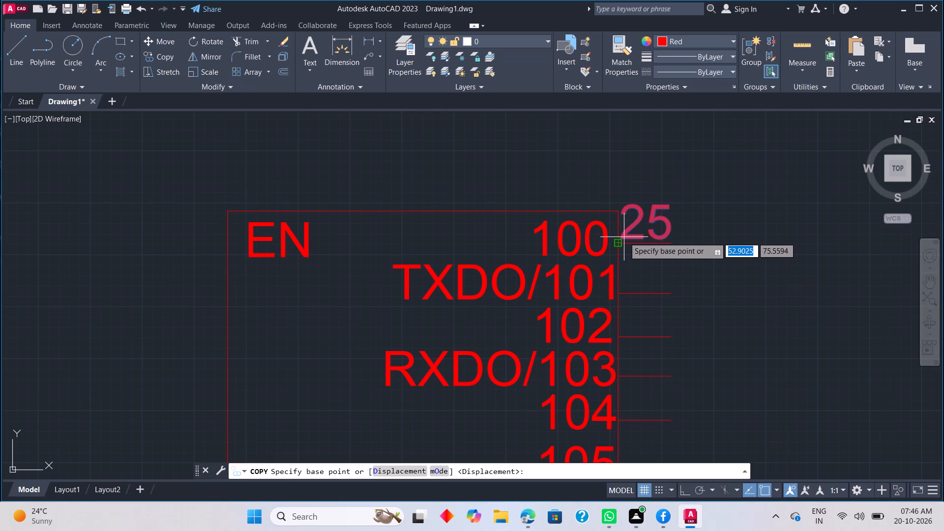
scroll(622, 238, up, 3)
click(619, 238)
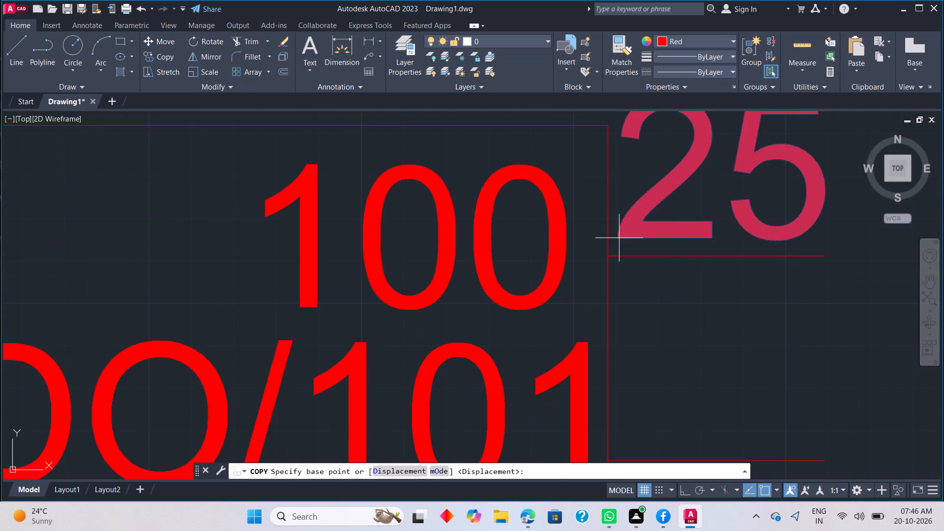
scroll(625, 356, down, 2)
middle_drag(628, 377, 628, 280)
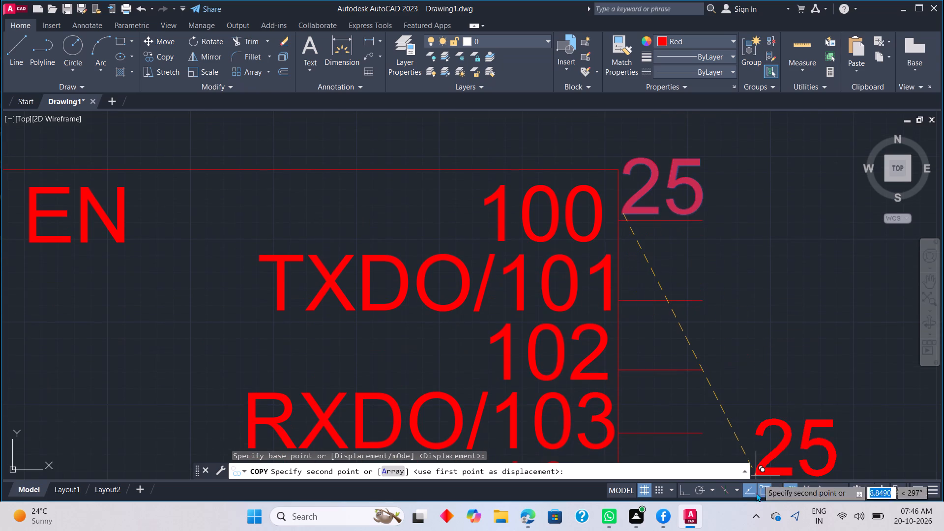
click(688, 492)
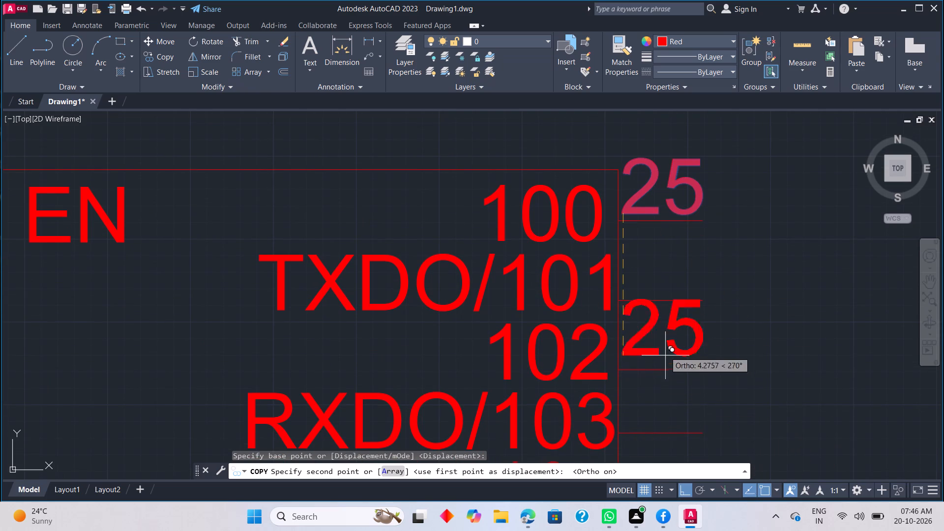
click(655, 293)
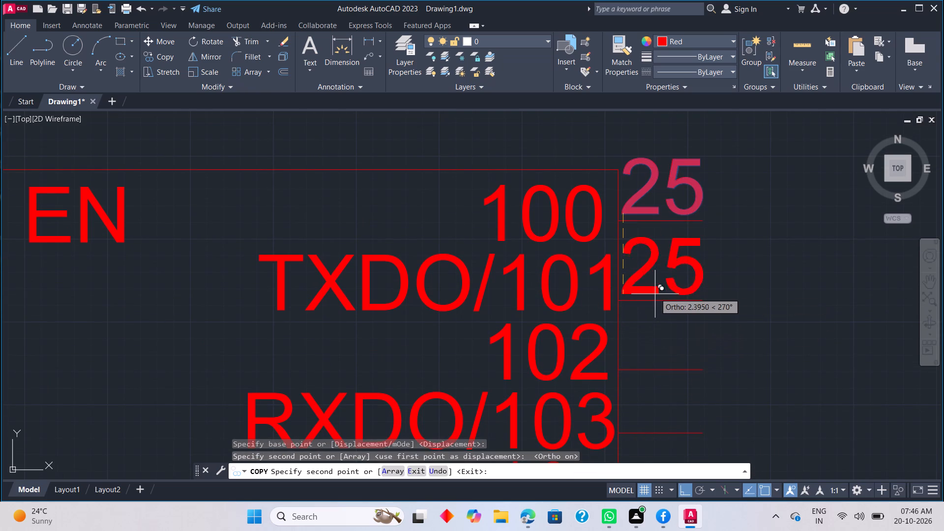
click(657, 365)
middle_drag(650, 390, 653, 354)
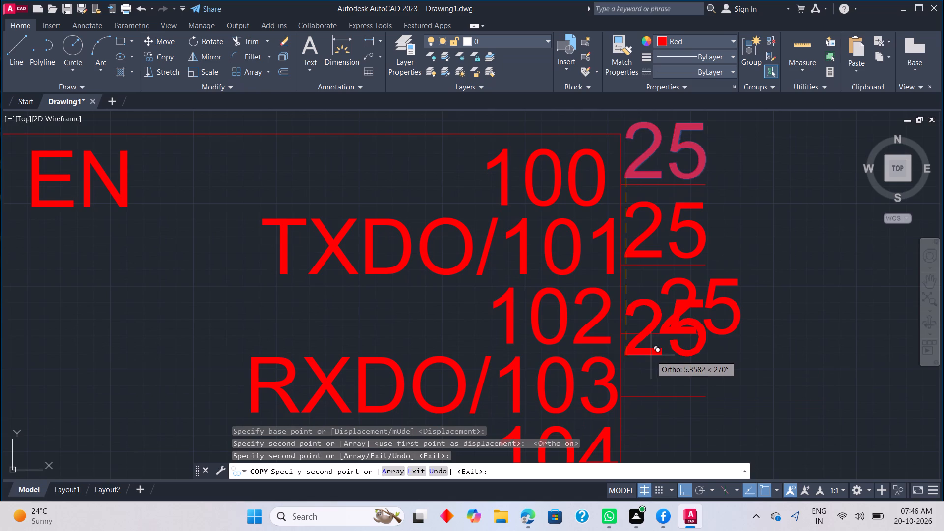
key(ctrl+z)
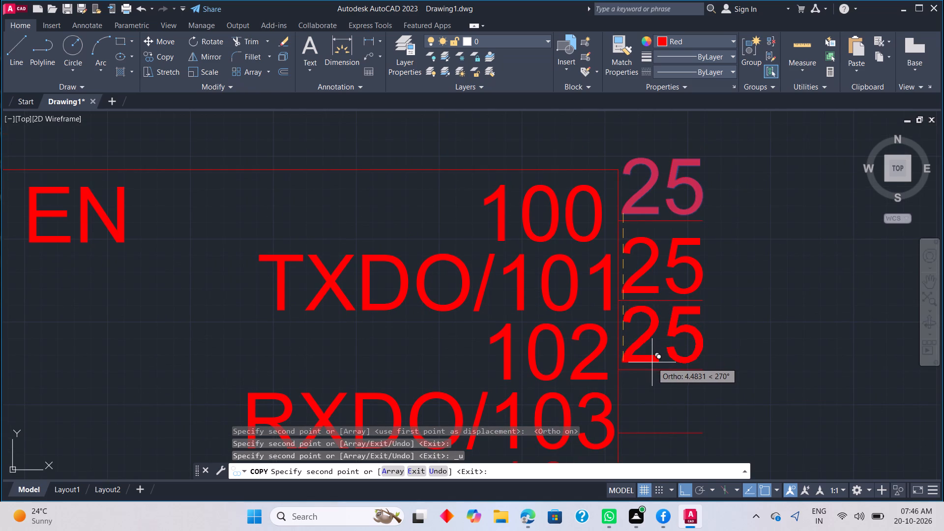
click(652, 362)
Place further copies of the number 25 just above the pin lines beside RXDO/103 and 104.
middle_drag(680, 409, 680, 257)
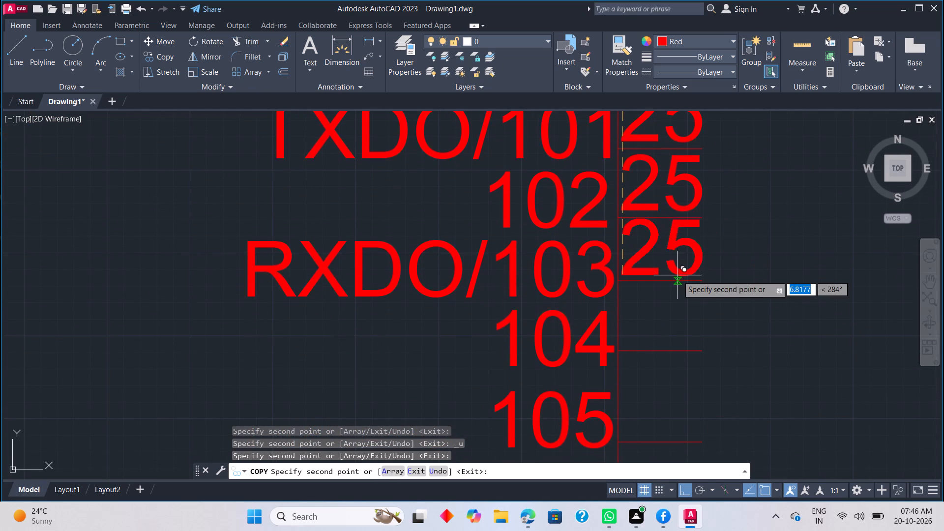
scroll(678, 275, up, 2)
click(672, 270)
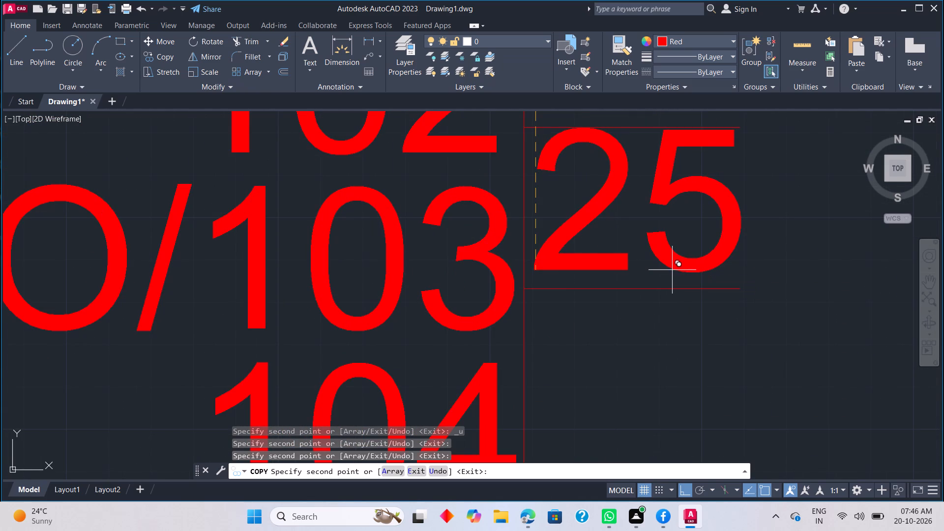
key(ctrl+z)
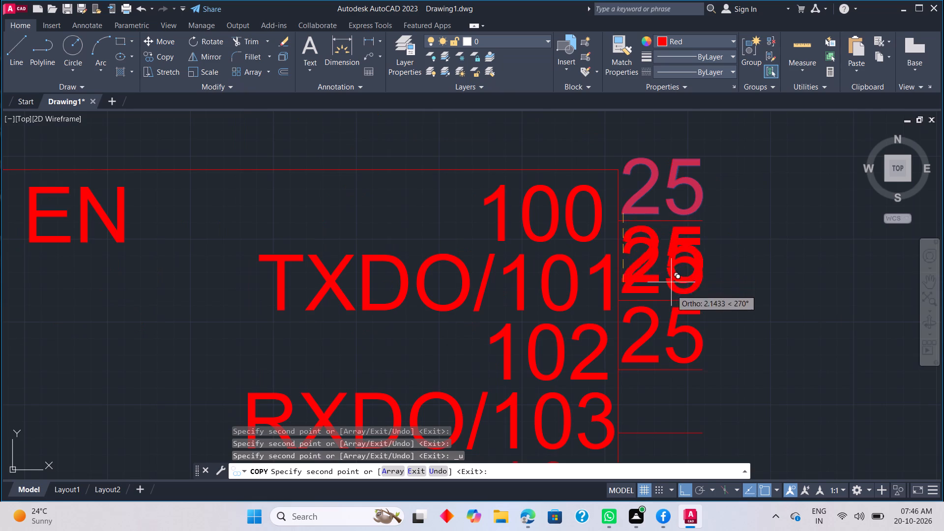
middle_drag(673, 412, 674, 277)
scroll(669, 300, up, 3)
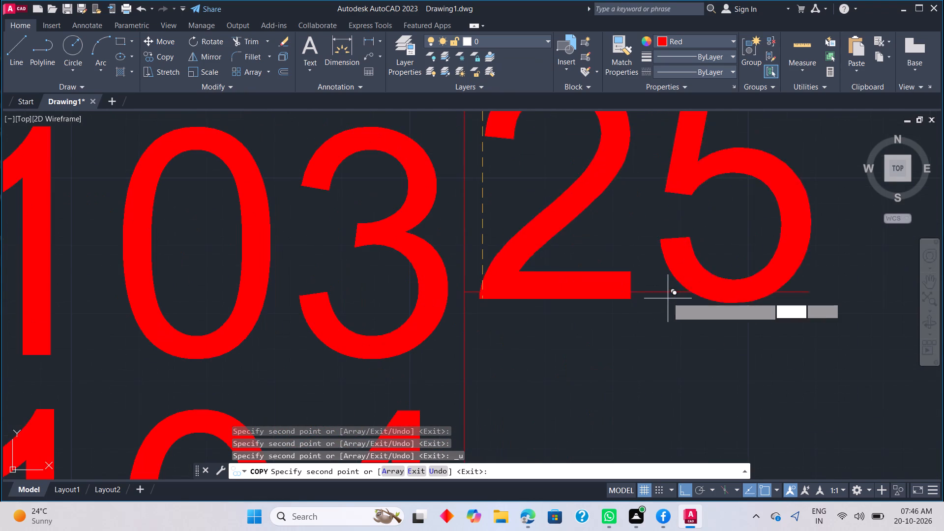
middle_drag(668, 287, 666, 363)
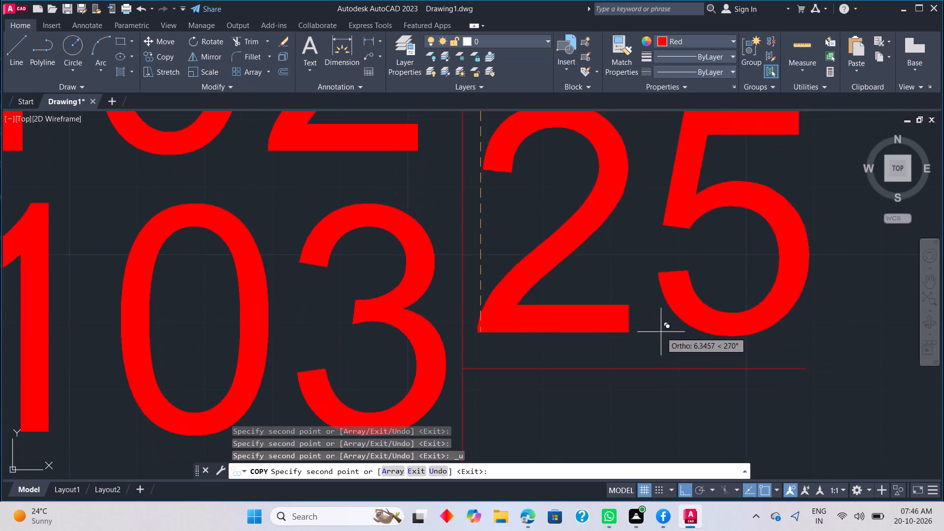
middle_drag(659, 324, 658, 373)
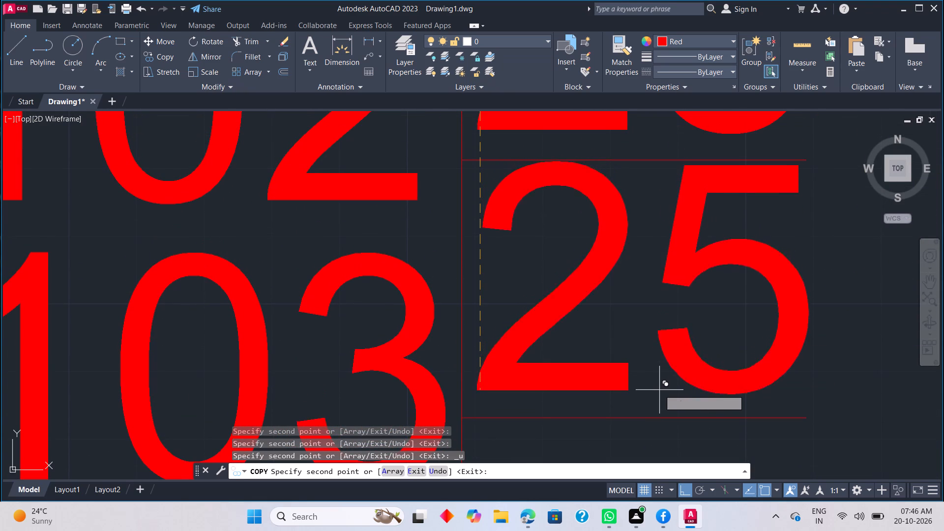
click(661, 400)
scroll(657, 425, down, 1)
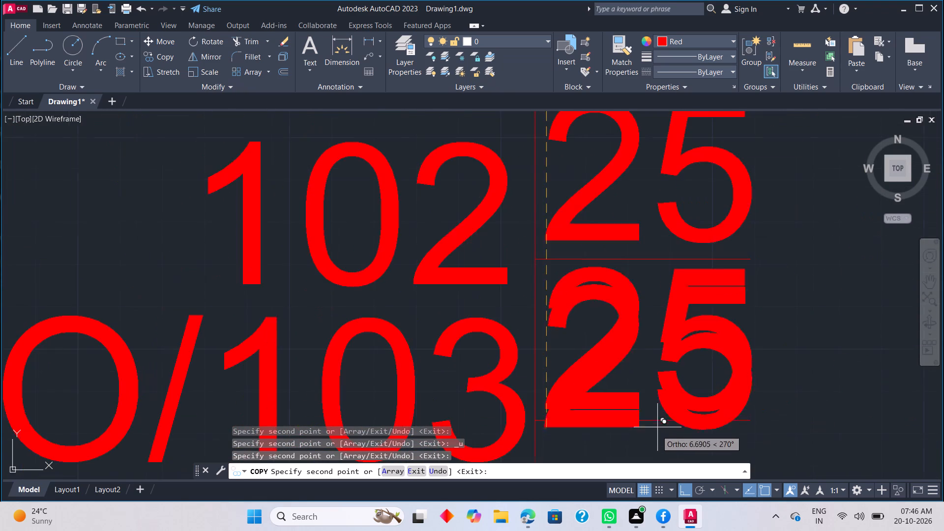
middle_drag(656, 434, 656, 419)
scroll(656, 428, down, 2)
middle_drag(656, 421, 643, 201)
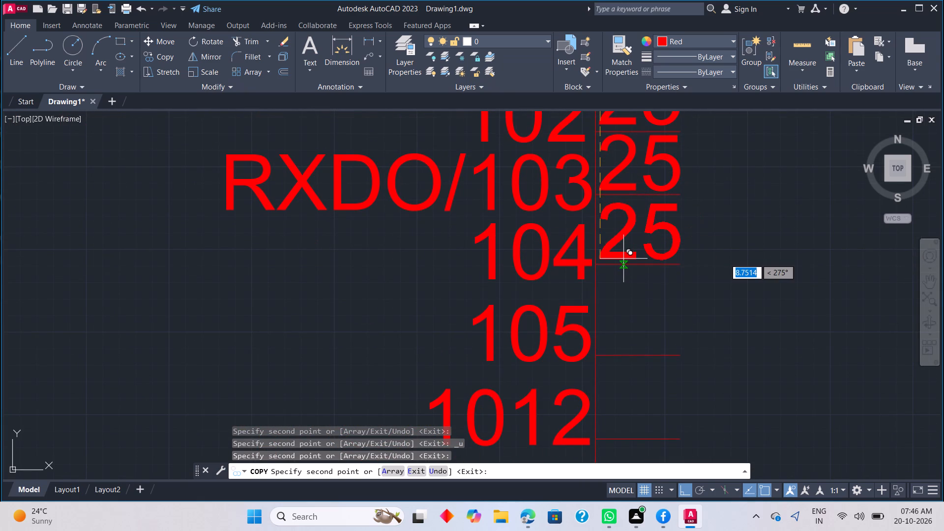
scroll(623, 259, up, 2)
click(623, 258)
Continue copying the number 25 down the edge above the pin lines beside labels 105, 1012, 1013 and 1014.
scroll(629, 295, down, 1)
middle_drag(625, 355, 638, 265)
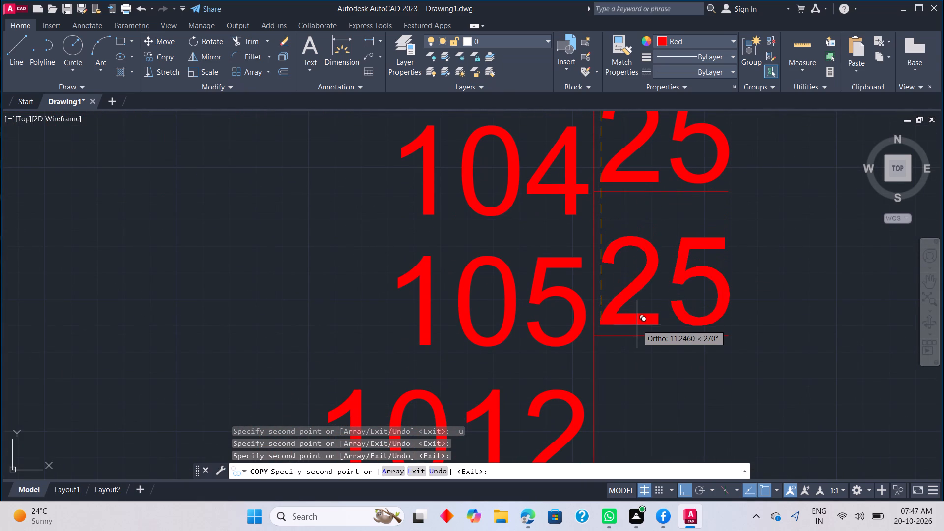
click(637, 326)
scroll(646, 380, down, 1)
middle_drag(646, 383, 666, 261)
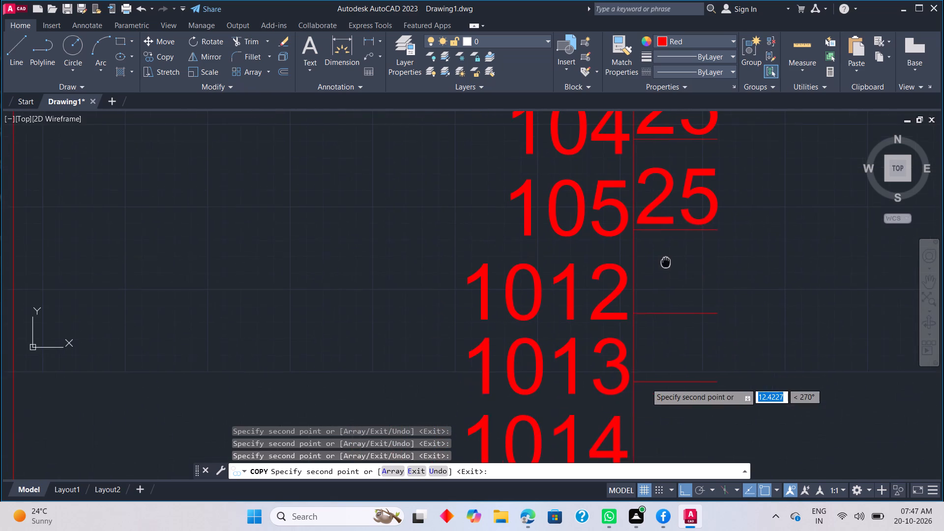
middle_drag(666, 261, 666, 261)
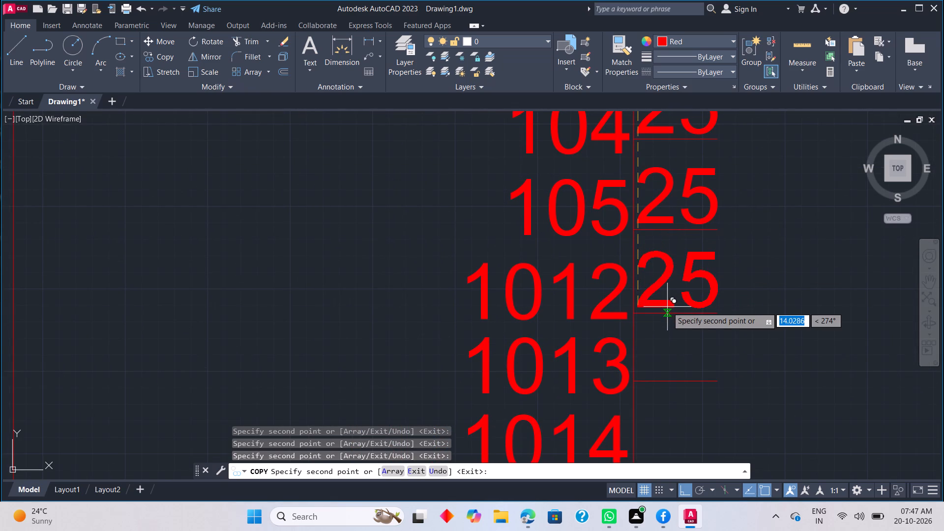
click(667, 304)
middle_drag(662, 350, 665, 249)
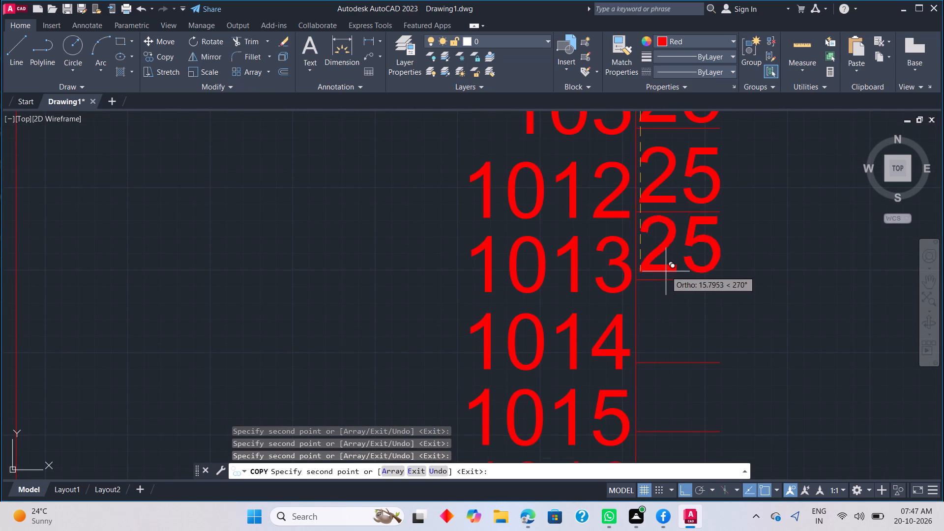
scroll(666, 274, up, 1)
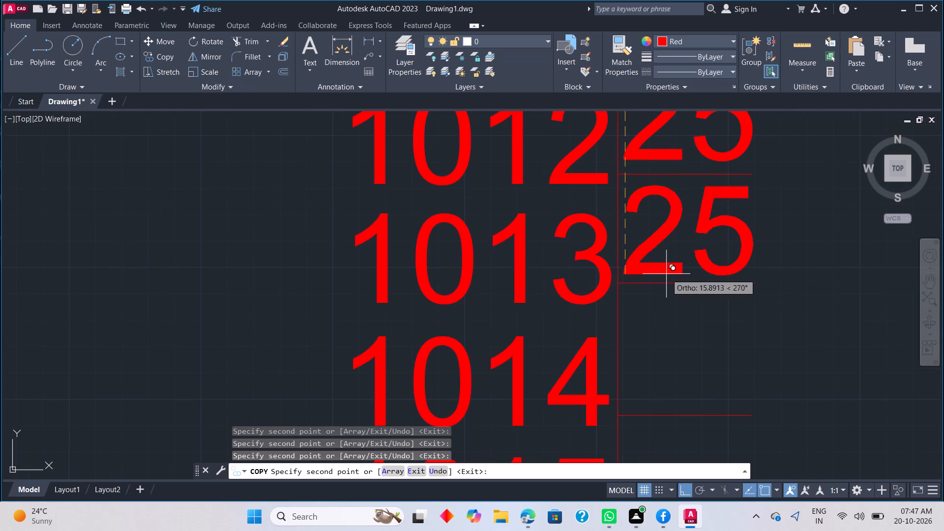
click(666, 274)
middle_drag(651, 366, 653, 301)
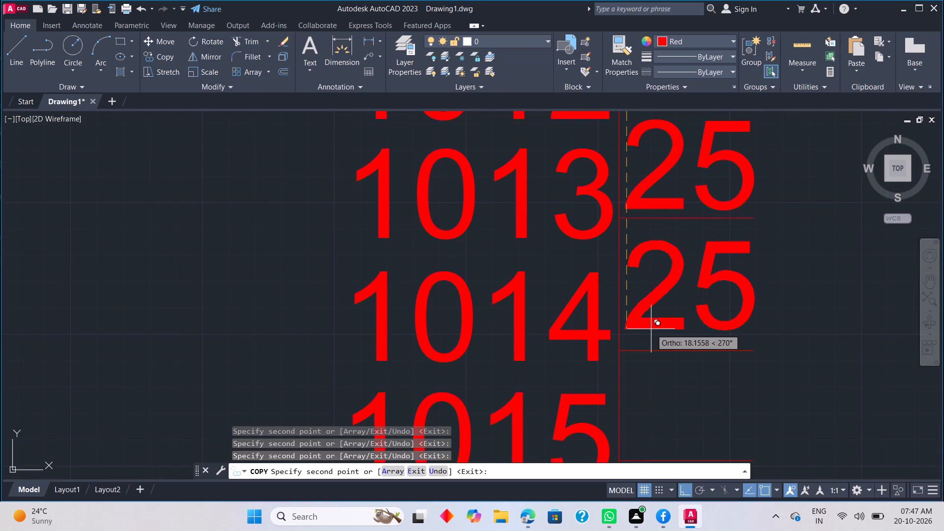
click(654, 340)
Continue copying the number 25 straight down, just above the pin lines beside labels 1015, 1016, 1017 and 1018.
middle_drag(654, 405, 656, 238)
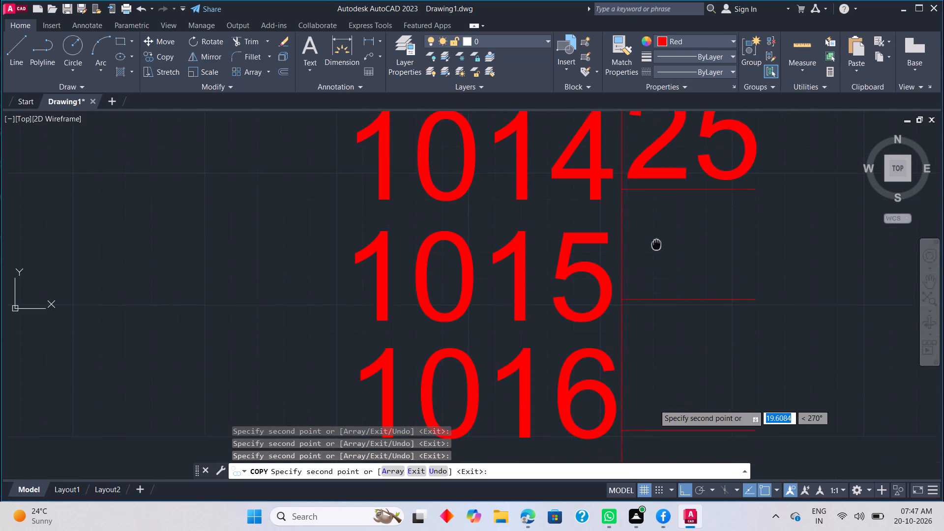
middle_drag(656, 238, 656, 235)
click(661, 281)
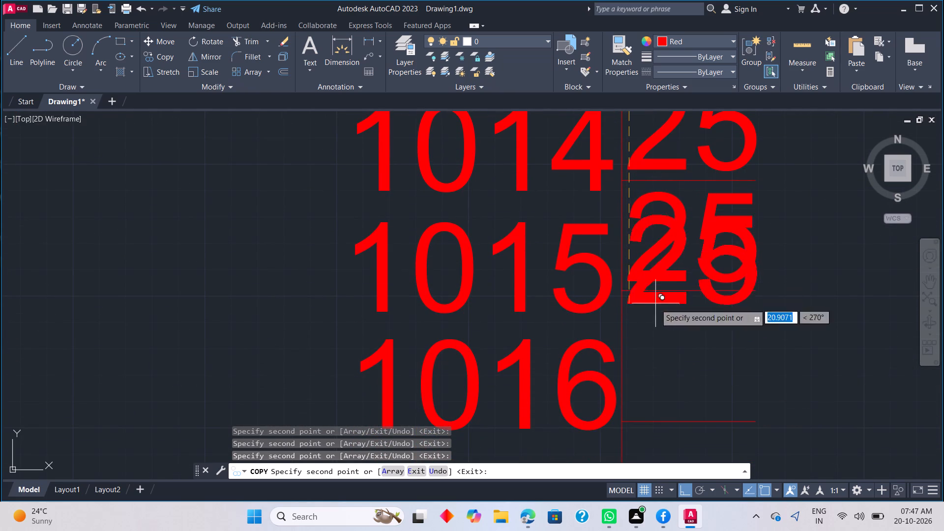
middle_drag(665, 327, 666, 199)
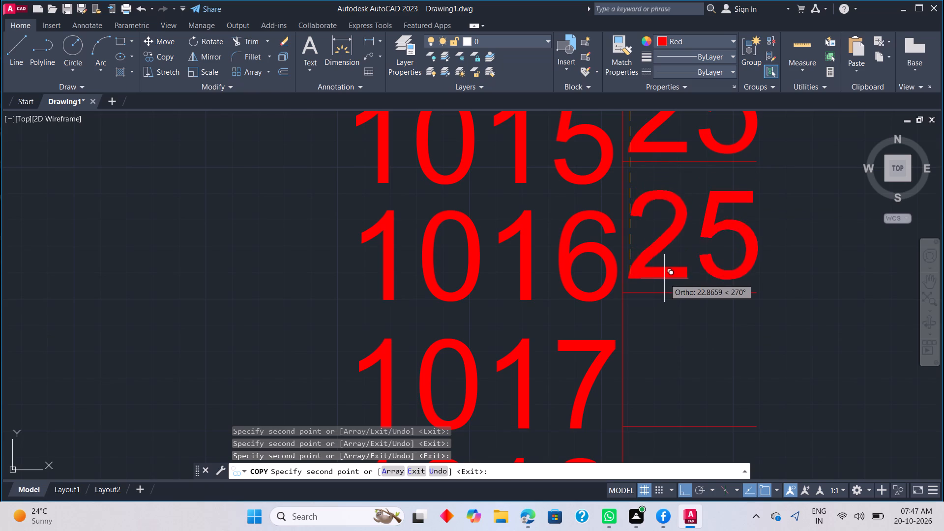
click(664, 279)
middle_drag(688, 353, 687, 209)
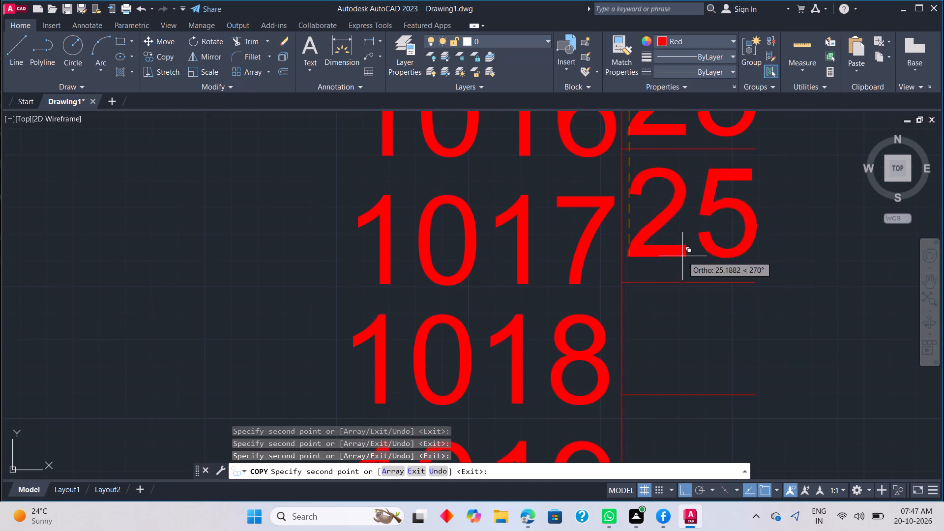
click(683, 272)
middle_drag(679, 346, 699, 244)
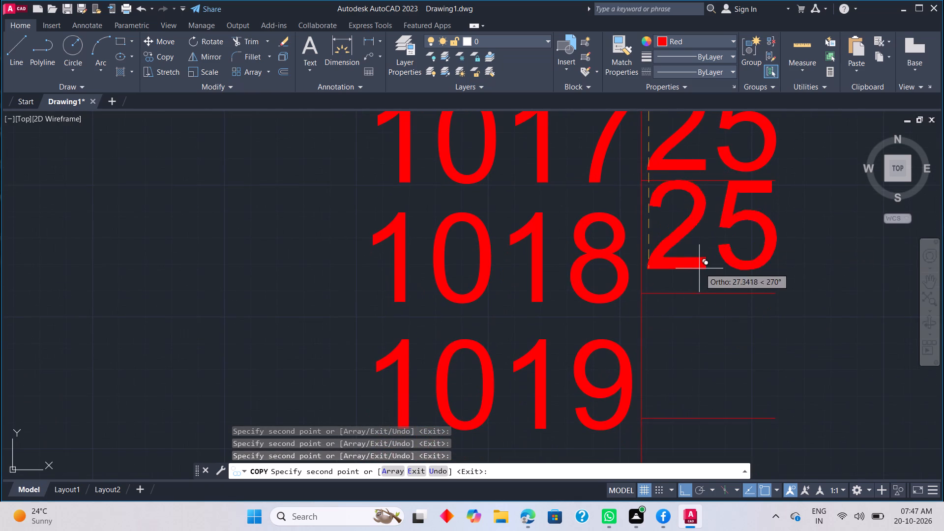
click(699, 281)
Place further copies of the number 25 just above the pin lines beside labels 1019, 1021, 1022 and 1023.
middle_drag(697, 340, 704, 211)
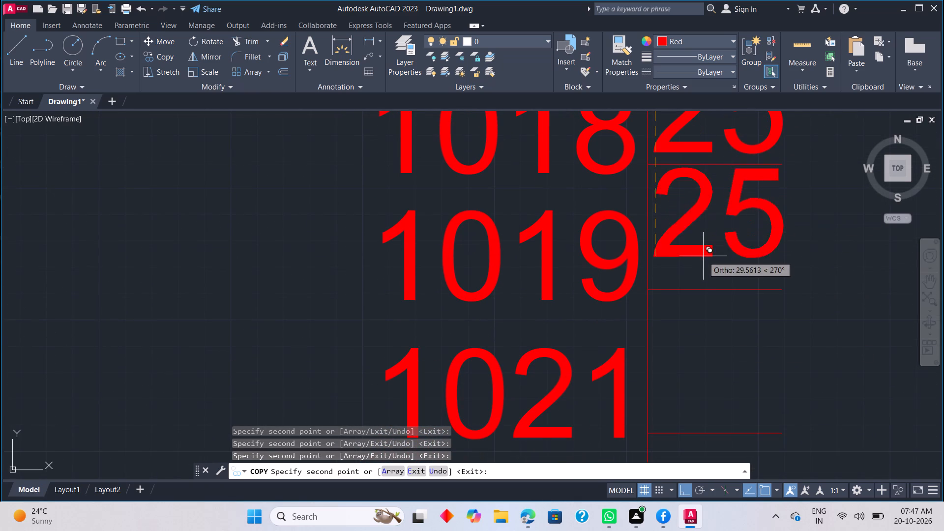
click(701, 280)
middle_drag(690, 338, 679, 207)
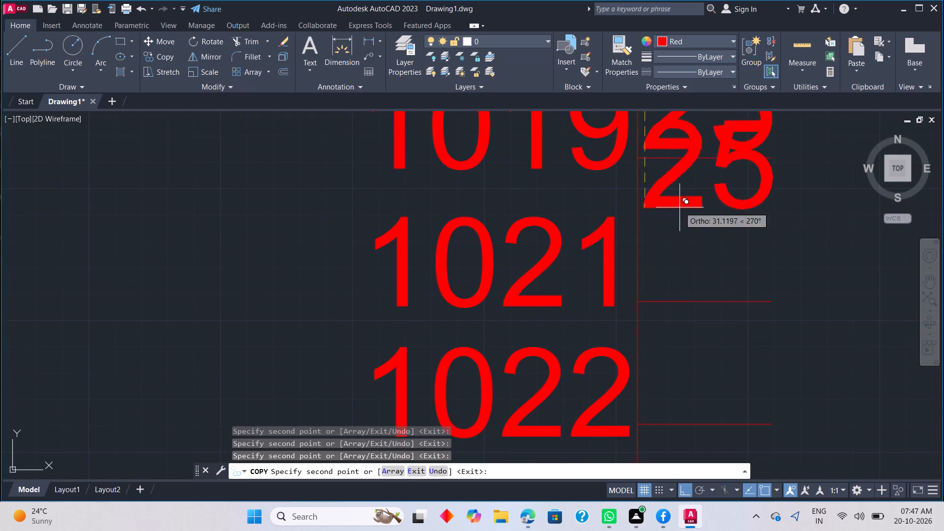
click(686, 292)
middle_drag(679, 332, 681, 199)
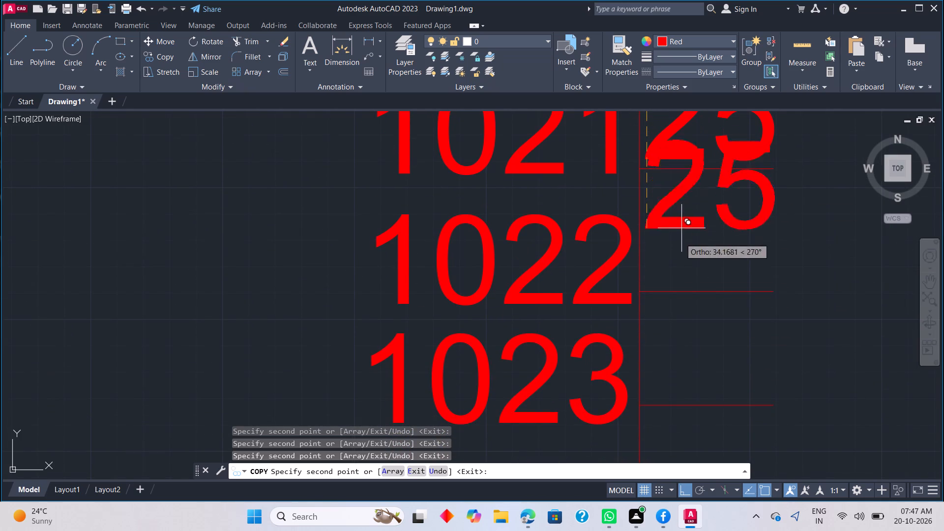
click(686, 284)
middle_drag(671, 322, 668, 315)
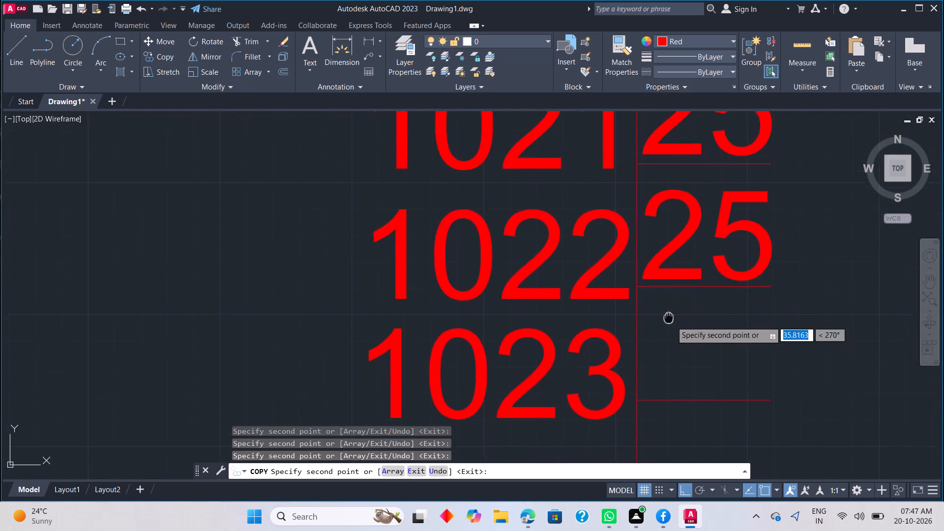
middle_drag(668, 315, 671, 191)
click(686, 265)
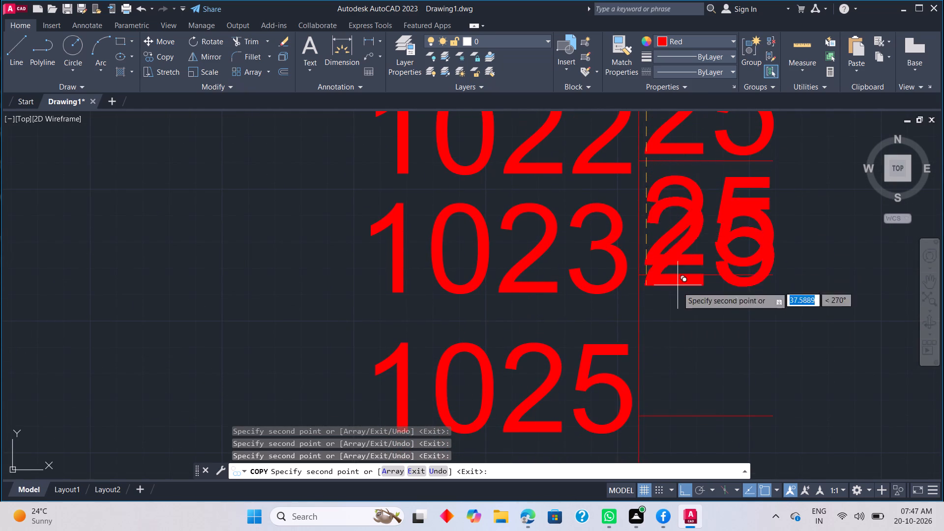
Place further copies of the number 25 just above the pin lines beside labels 1025, 1026, 1027 and 1032.
middle_drag(678, 287, 675, 172)
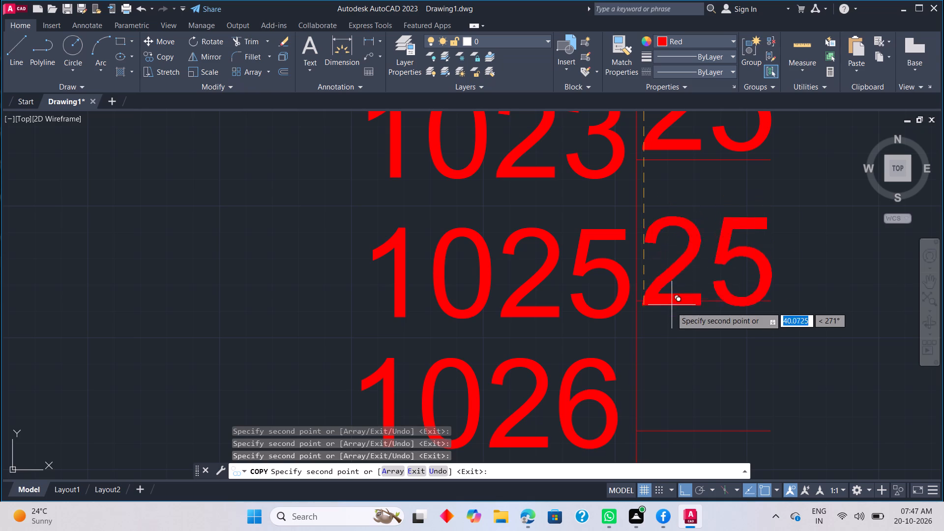
click(674, 292)
middle_drag(672, 332, 656, 154)
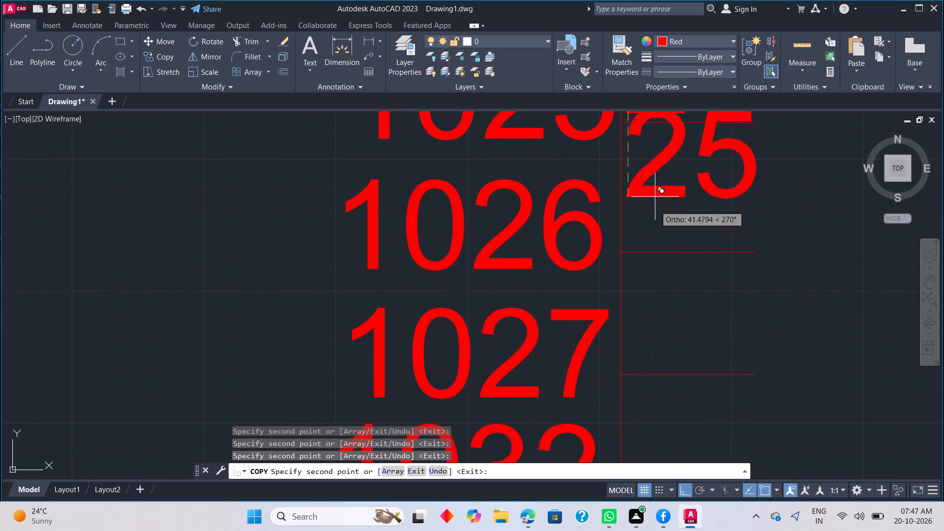
drag(657, 246, 657, 240)
middle_drag(661, 278, 655, 107)
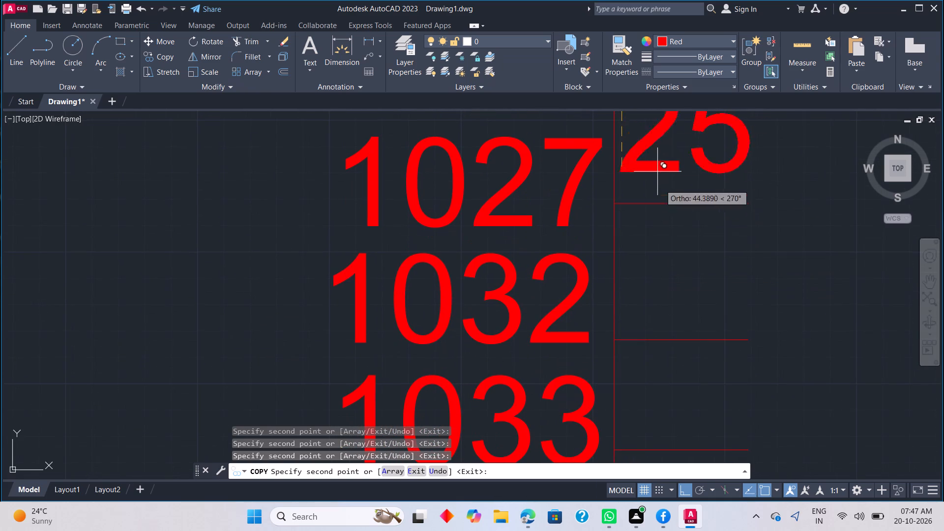
click(664, 191)
middle_drag(664, 234, 669, 296)
scroll(669, 296, down, 2)
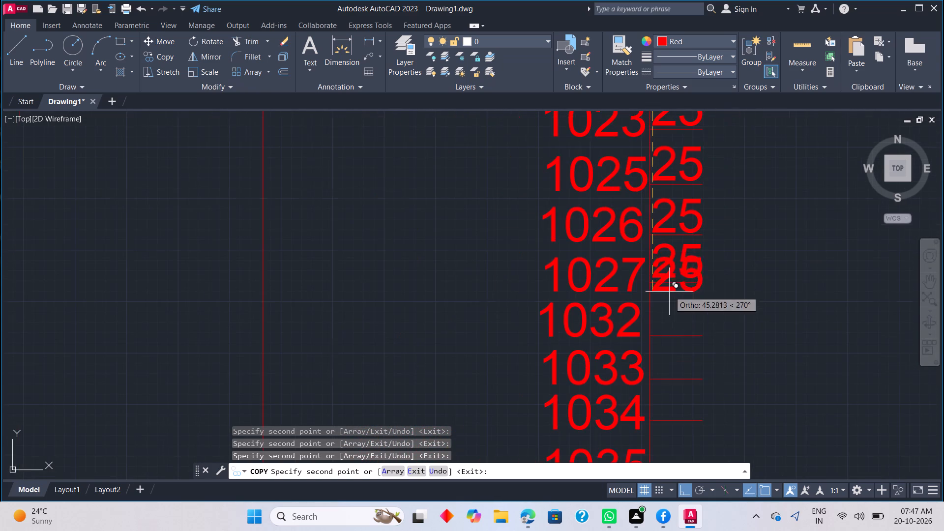
middle_drag(670, 305, 660, 210)
scroll(657, 234, up, 1)
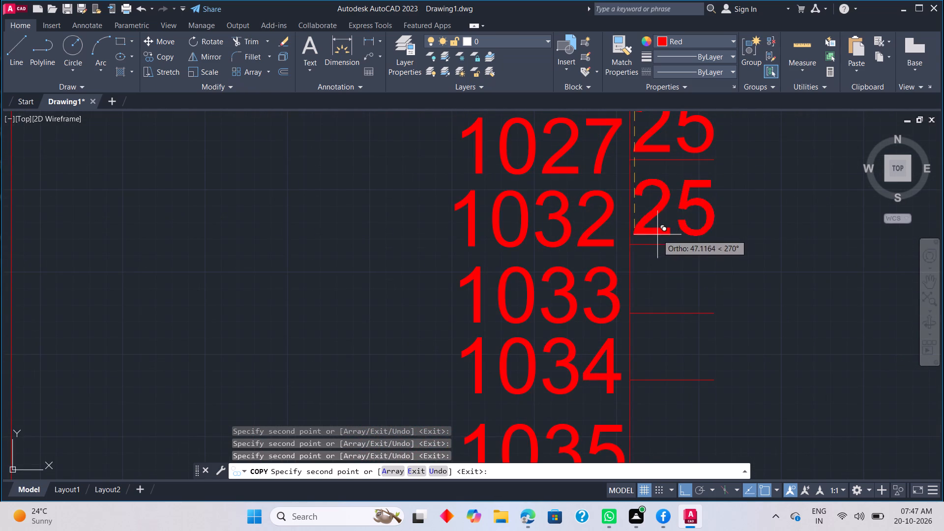
click(658, 235)
Finish the copies of the number 25 above the pin lines beside 1033, 1034 and 1035, keeping them in the same vertical column.
middle_drag(660, 281, 662, 205)
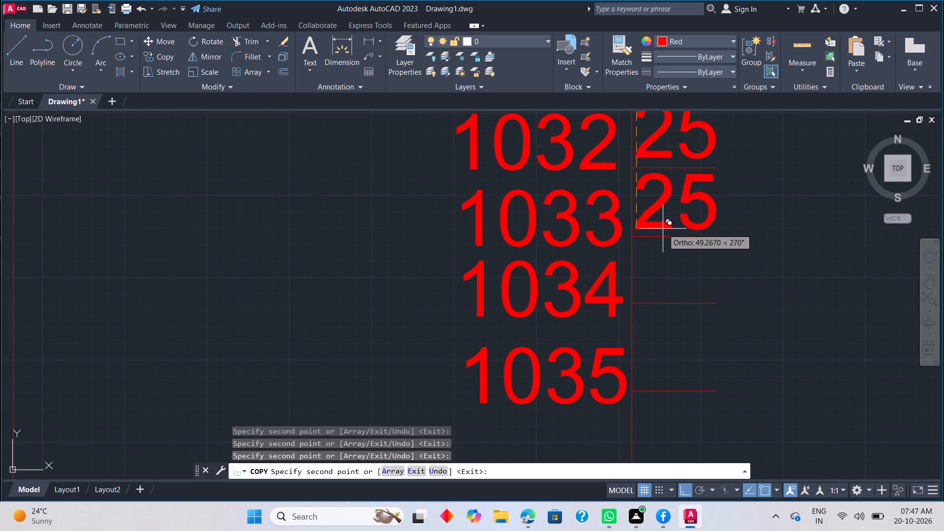
click(662, 232)
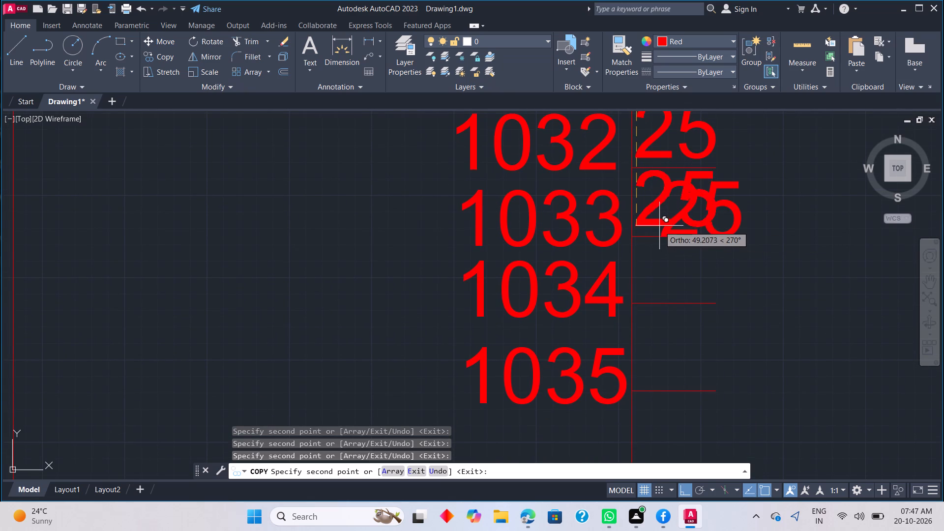
key(ctrl+z)
scroll(649, 296, up, 3)
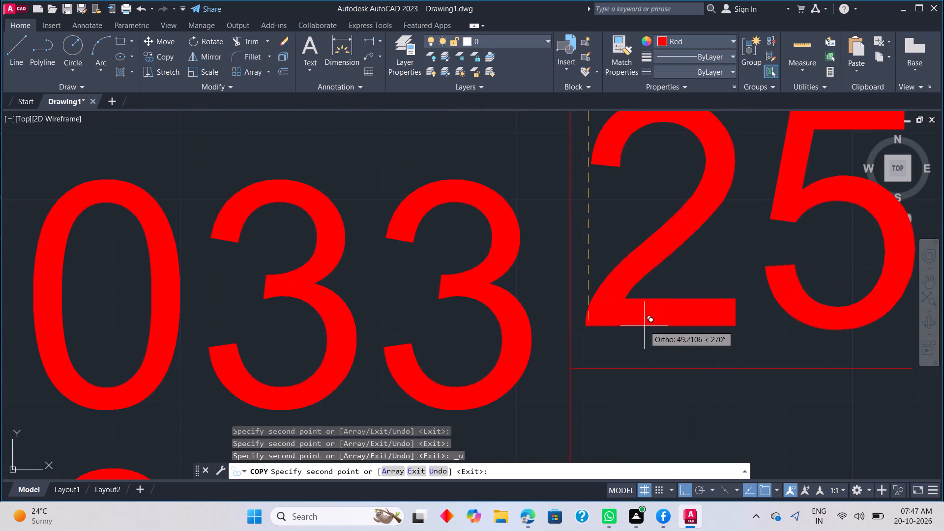
click(648, 337)
scroll(648, 337, down, 4)
middle_drag(649, 332, 642, 203)
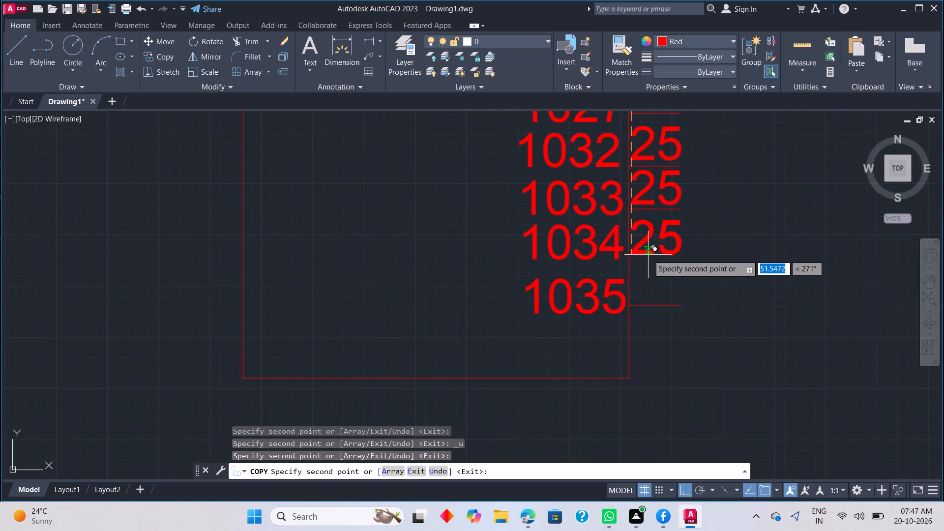
scroll(648, 252, up, 3)
click(646, 236)
scroll(647, 269, down, 4)
middle_drag(647, 298, 639, 246)
scroll(639, 246, up, 2)
click(640, 247)
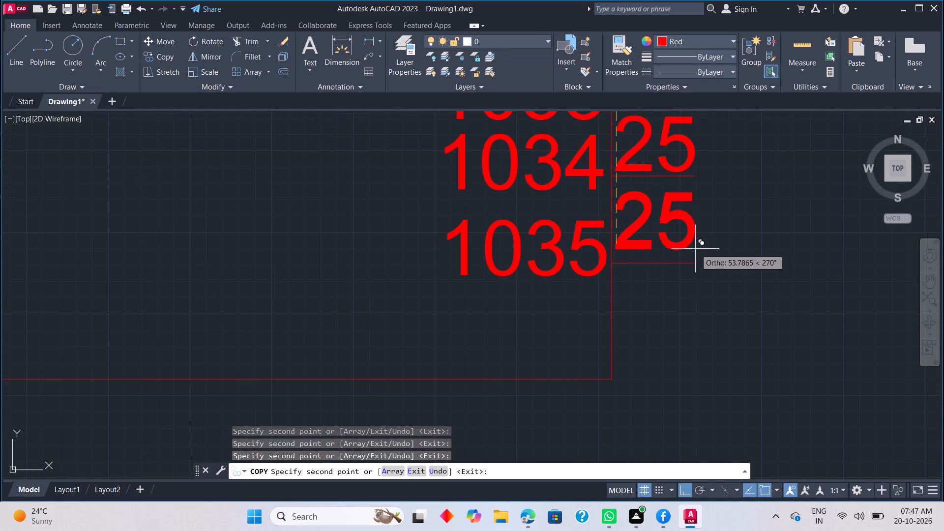
key(Escape)
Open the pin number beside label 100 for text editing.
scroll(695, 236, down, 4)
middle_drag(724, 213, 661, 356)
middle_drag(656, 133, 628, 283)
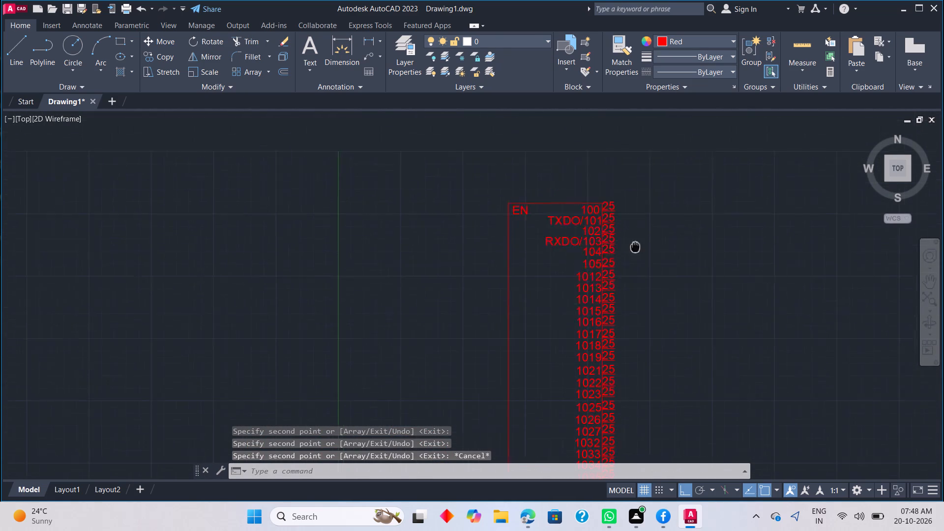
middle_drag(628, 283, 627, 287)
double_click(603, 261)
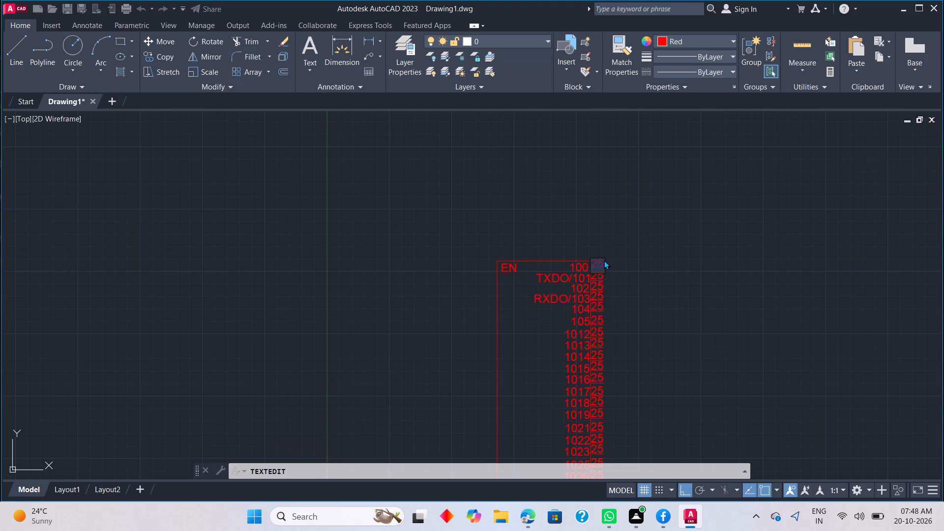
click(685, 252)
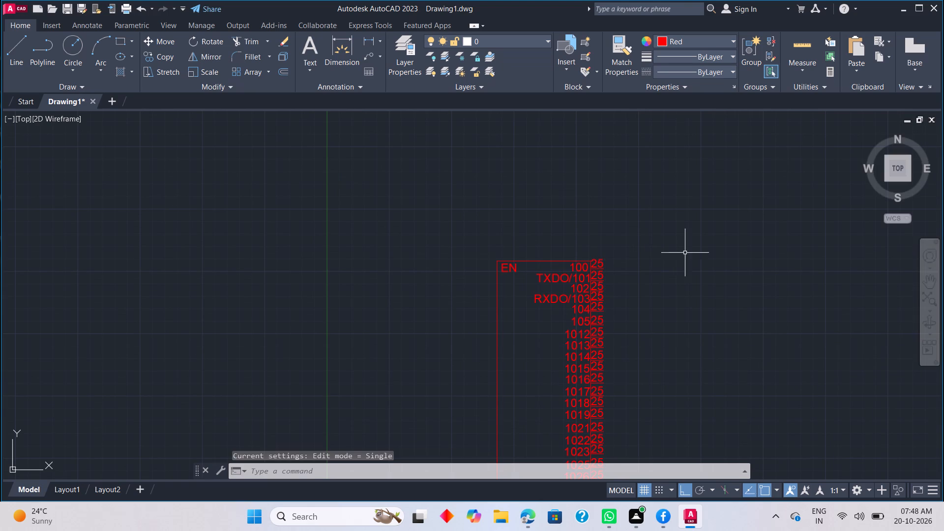
Change the pin number beside label TXDO/101 to 35.
double_click(600, 277)
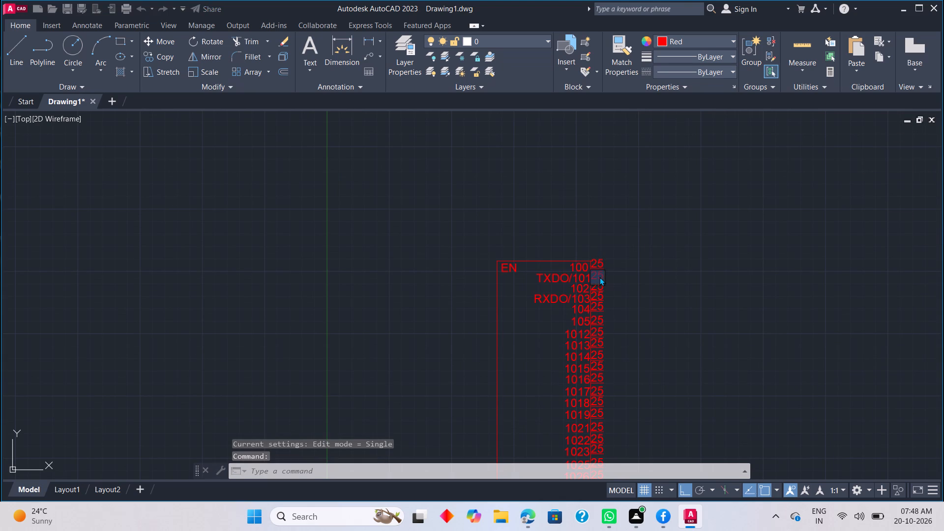
text(35)
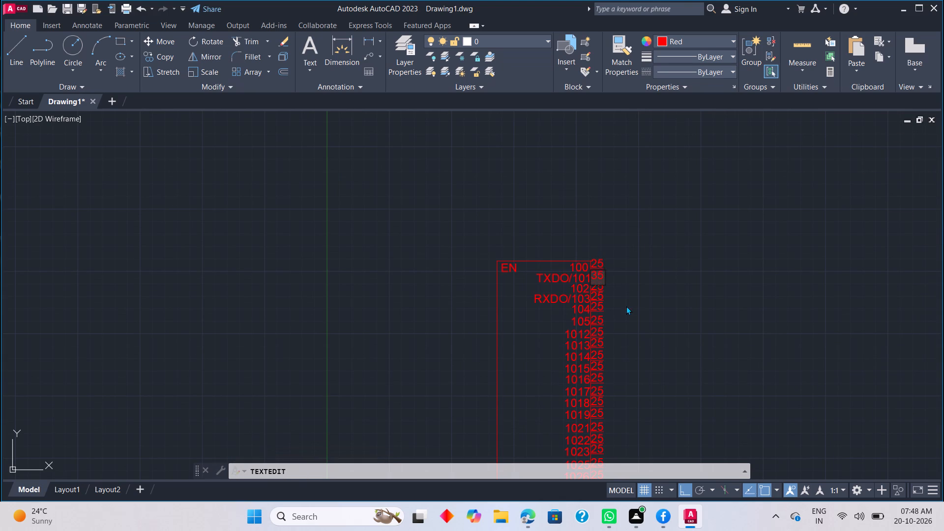
click(626, 306)
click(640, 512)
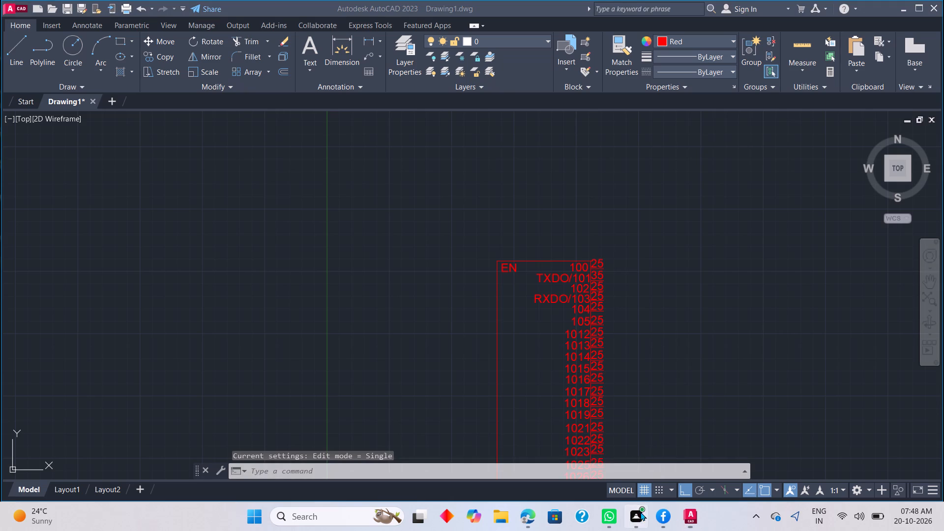
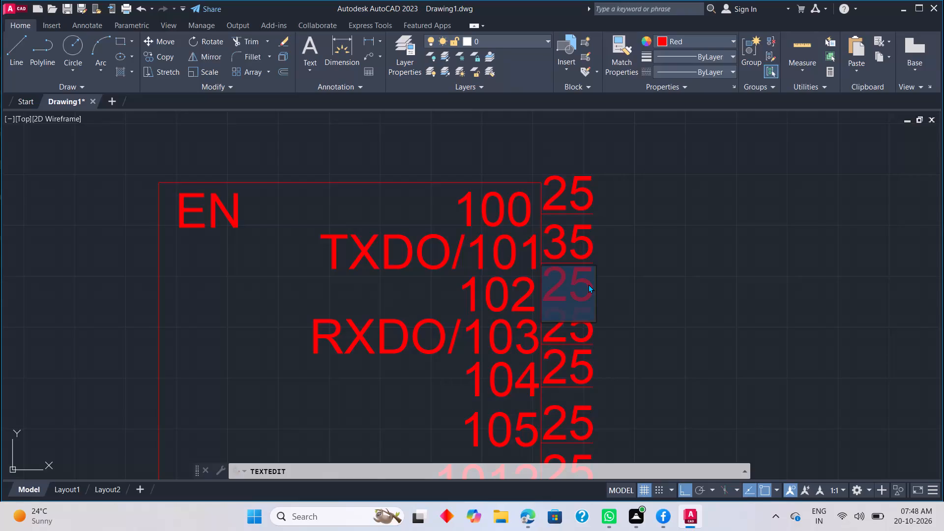
Change the pin number beside label 102 to 24 and the one beside RXDO/103 to 34.
text(24)
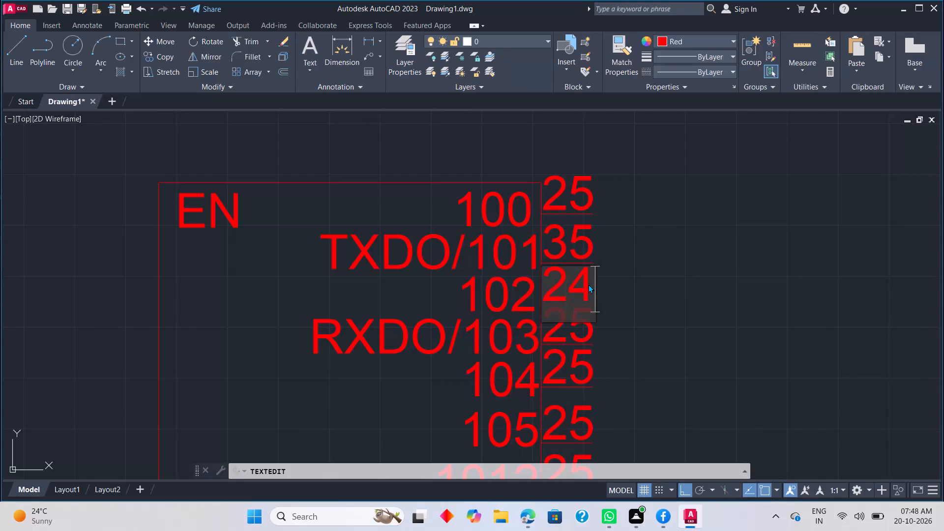
click(609, 318)
double_click(577, 331)
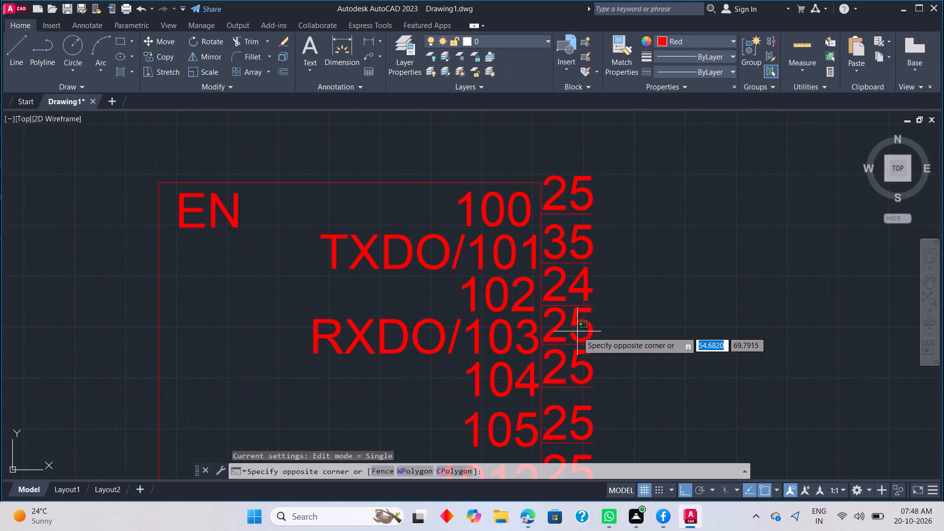
click(583, 324)
double_click(583, 324)
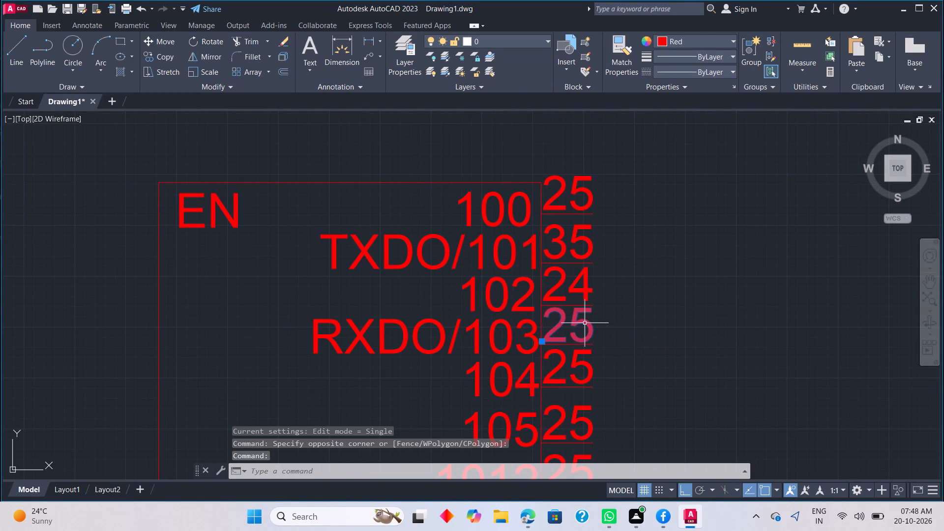
text(34)
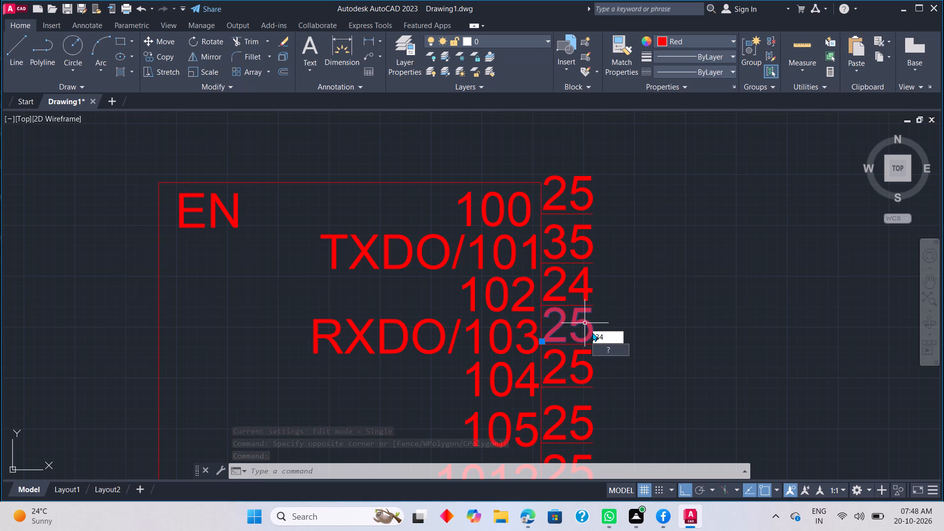
click(637, 324)
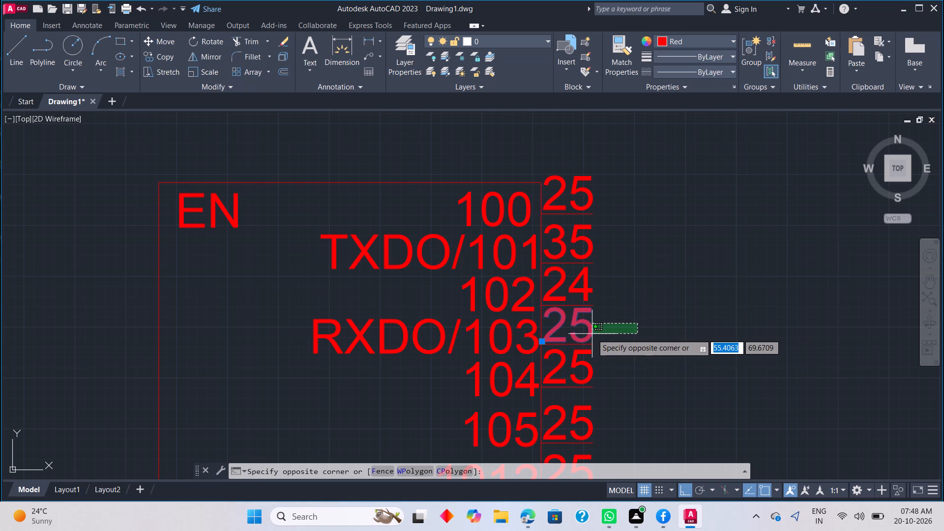
click(590, 335)
double_click(590, 335)
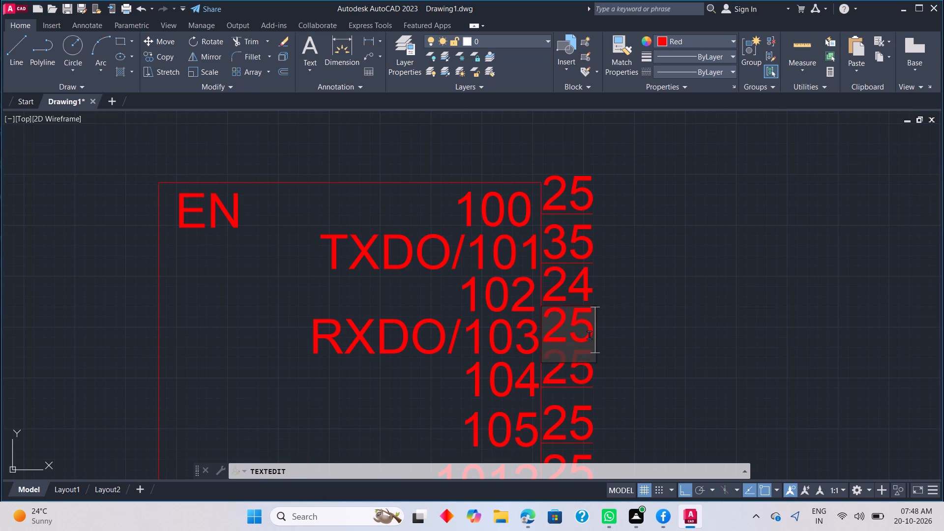
key(BackSpace)
key(BackSpace)
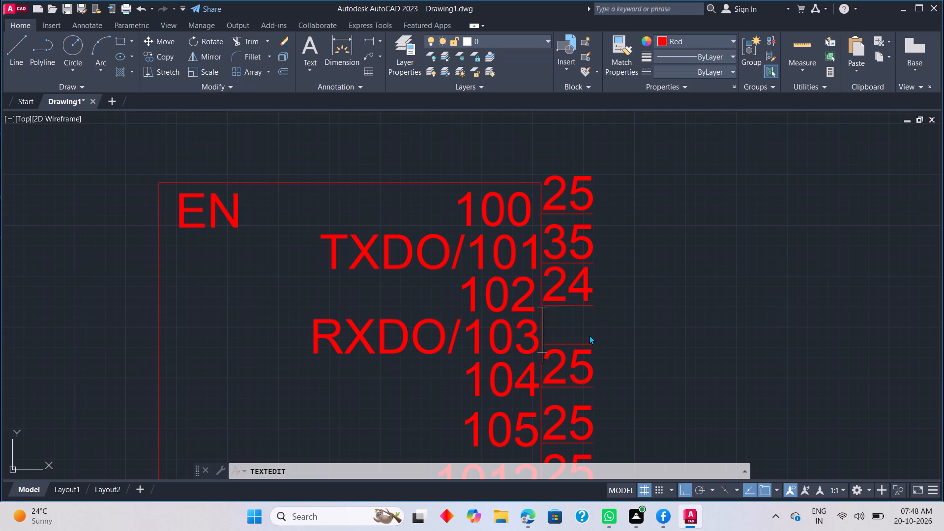
text(34)
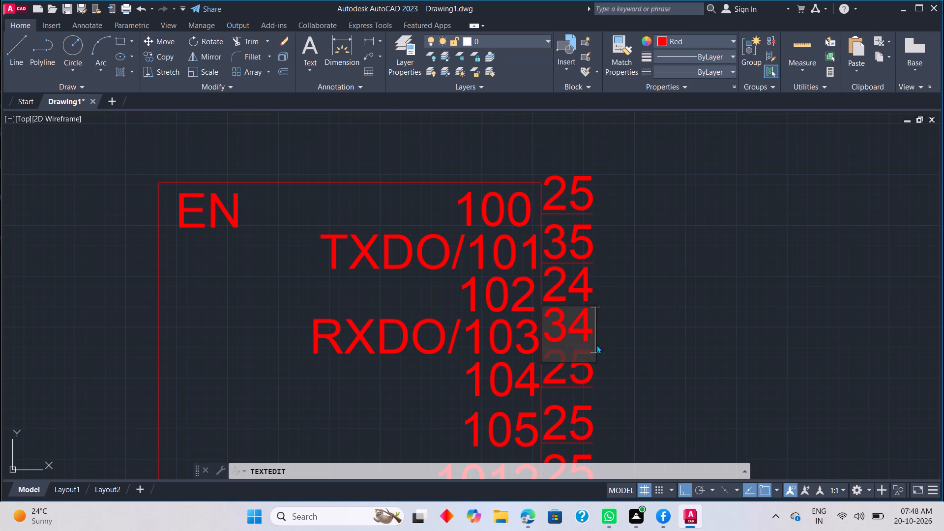
click(606, 352)
Change the pin number beside label 104 to 26 and the one beside 105 to 29.
middle_drag(619, 390, 621, 345)
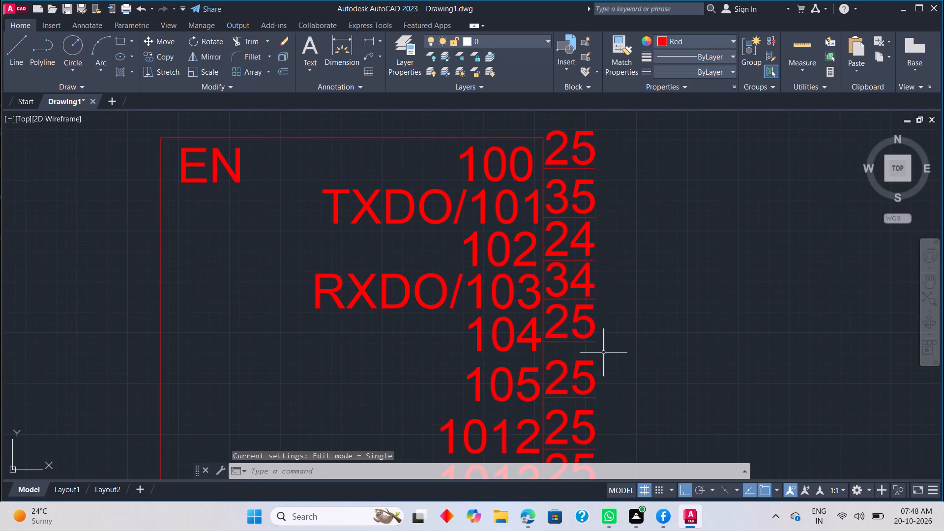
double_click(594, 330)
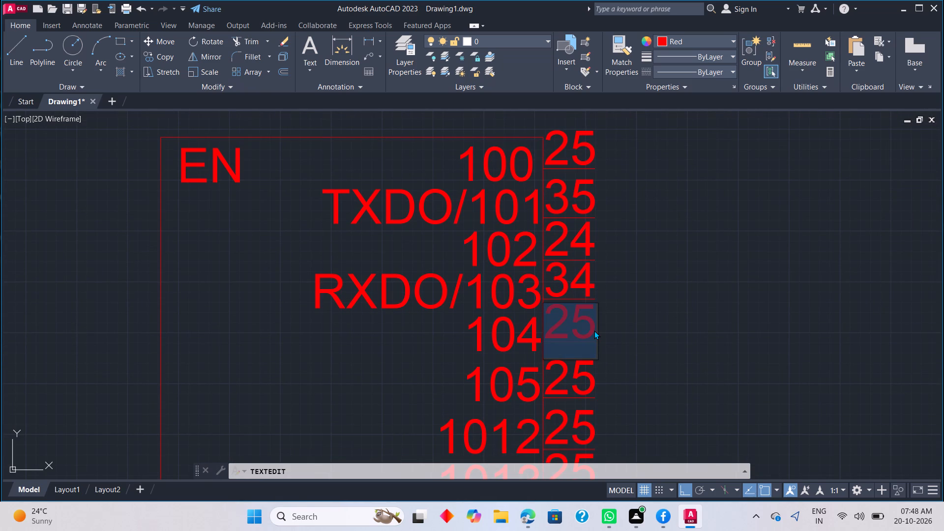
text(26)
click(618, 328)
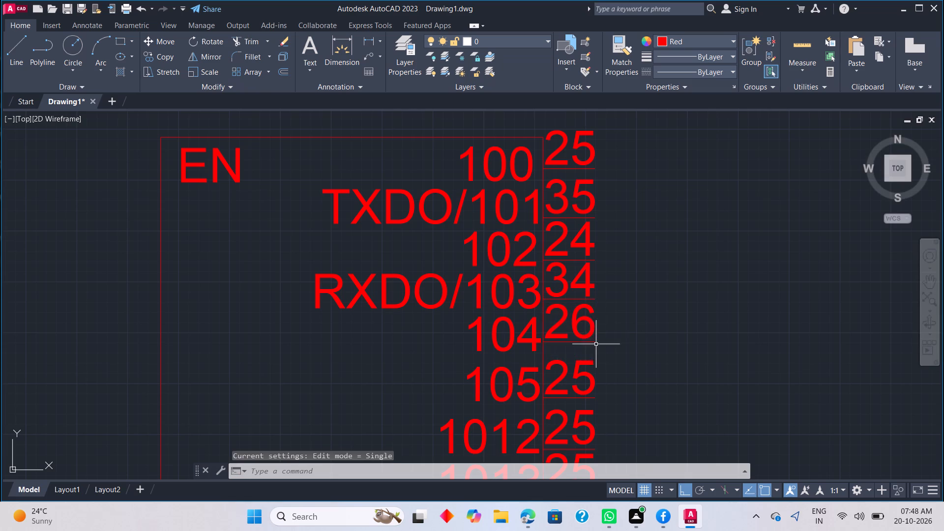
double_click(580, 362)
text(29)
click(605, 449)
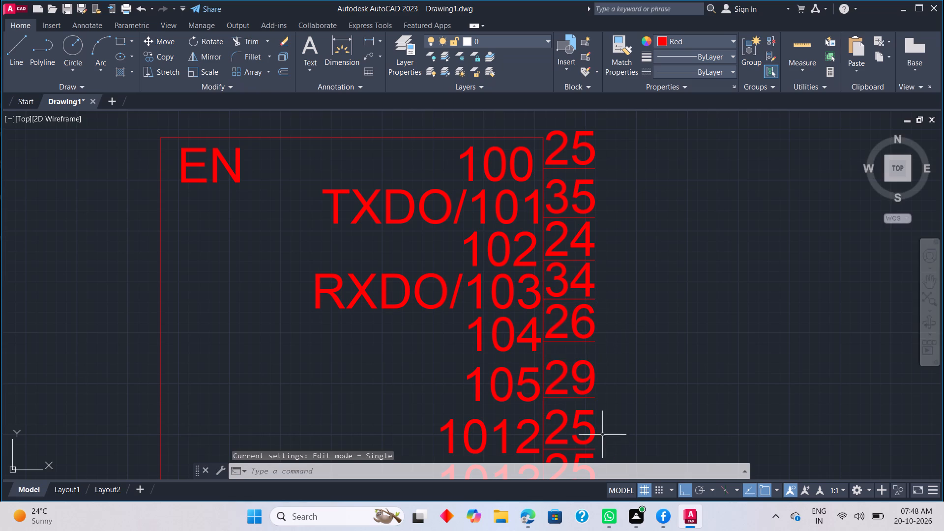
Change the pin number beside label 1013 to 14 and the one beside 1014 to 16.
middle_drag(602, 434, 590, 331)
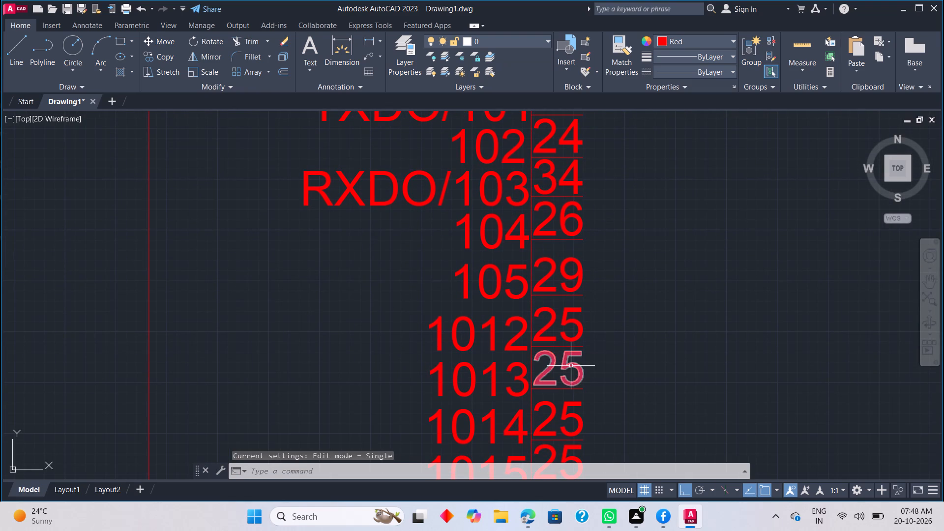
click(571, 366)
click(571, 366)
text(14)
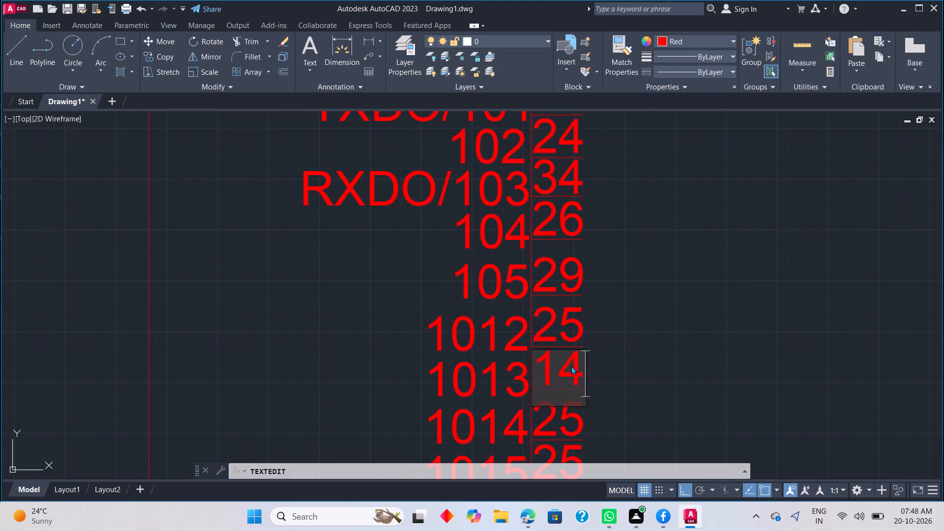
click(593, 405)
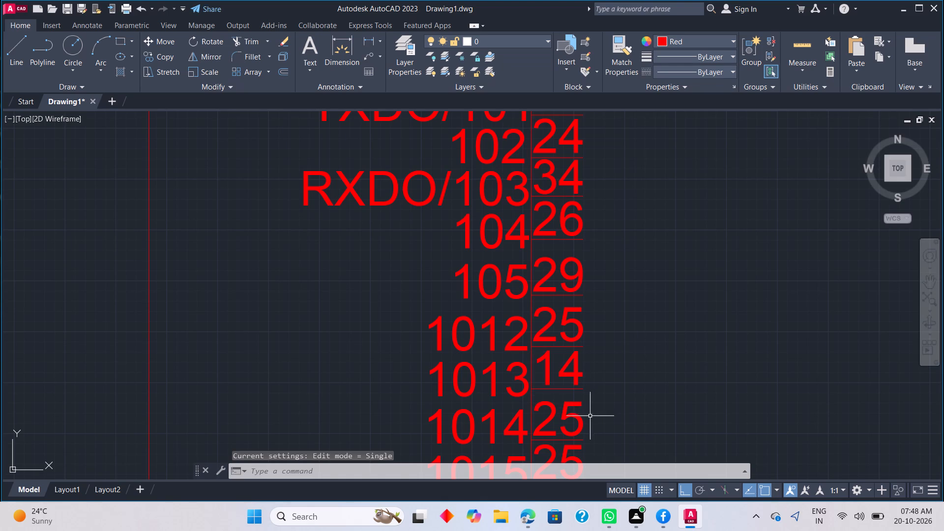
double_click(583, 420)
text(16)
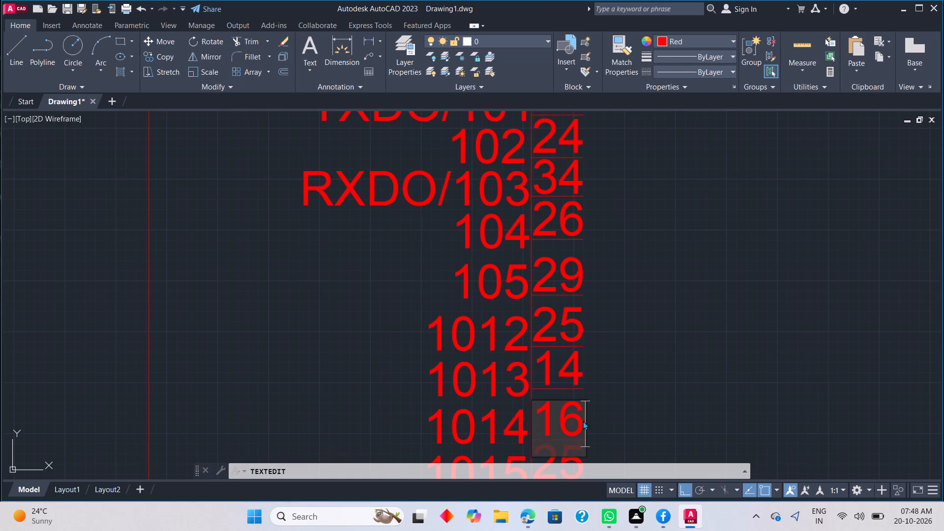
click(611, 411)
Change the pin number beside label 1015 to 13 and the one beside 1016 to 23.
middle_drag(544, 530, 553, 357)
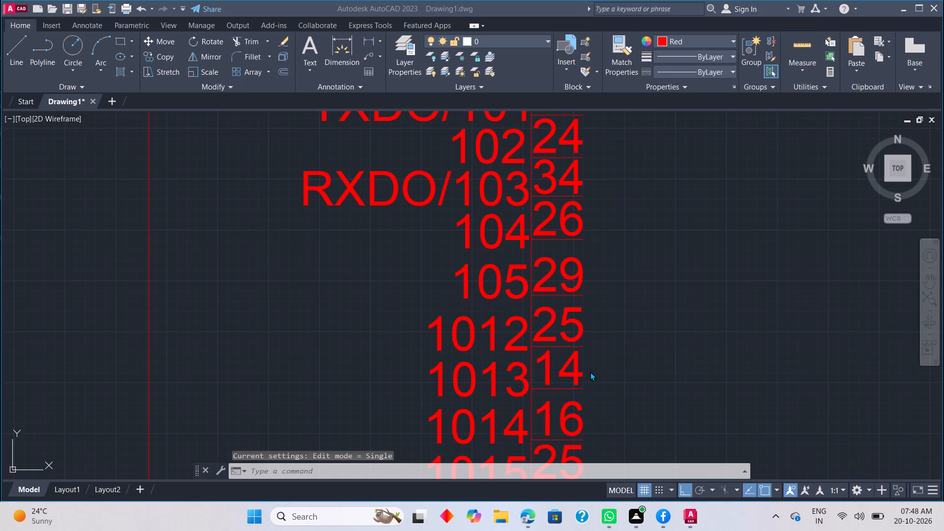
middle_drag(607, 385, 615, 294)
scroll(617, 302, down, 2)
middle_drag(624, 420, 625, 358)
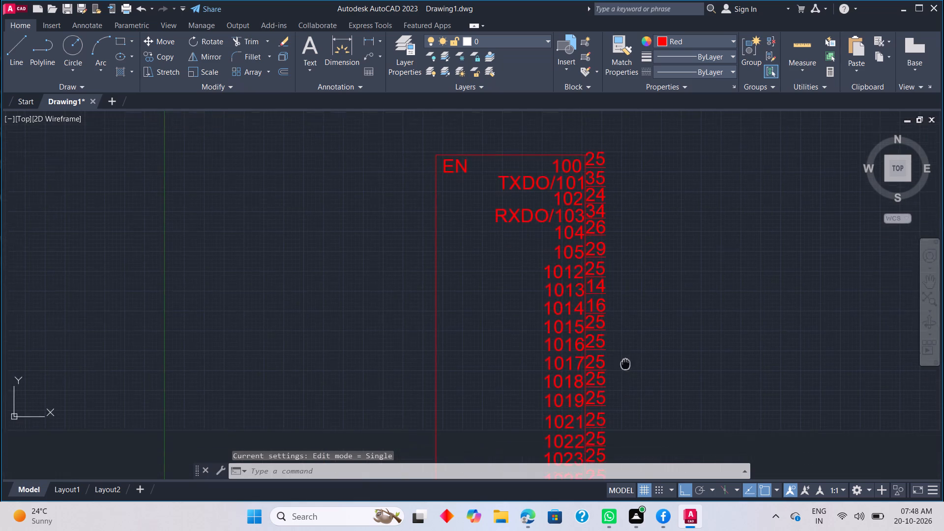
middle_drag(625, 358, 625, 356)
scroll(608, 311, up, 2)
double_click(598, 313)
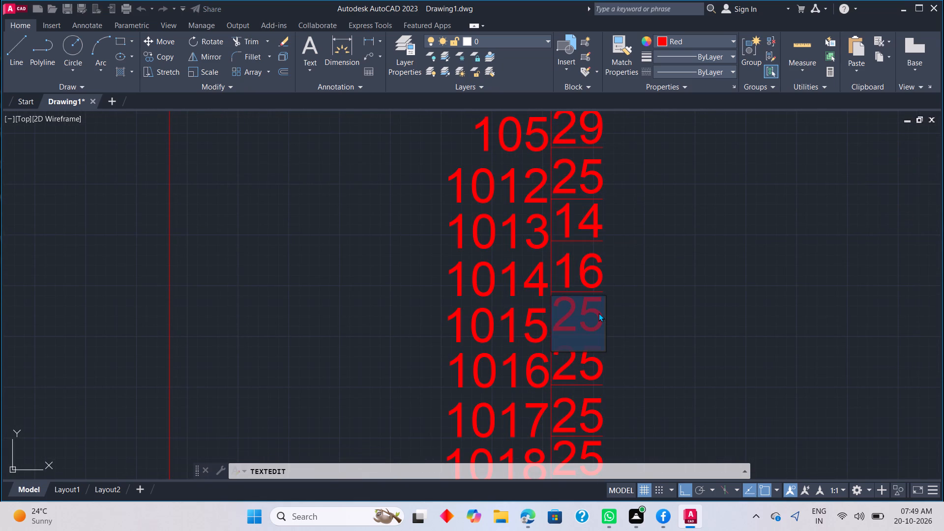
text(13)
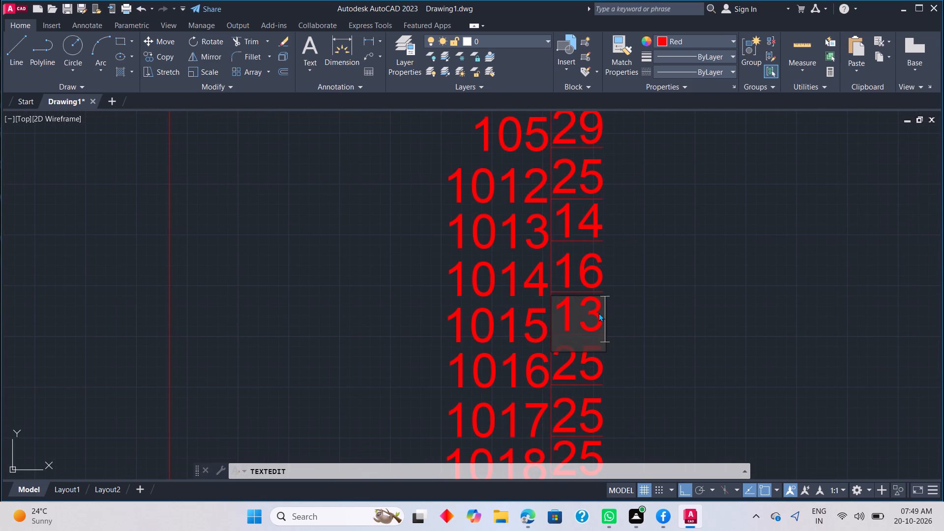
drag(634, 274, 630, 292)
double_click(602, 365)
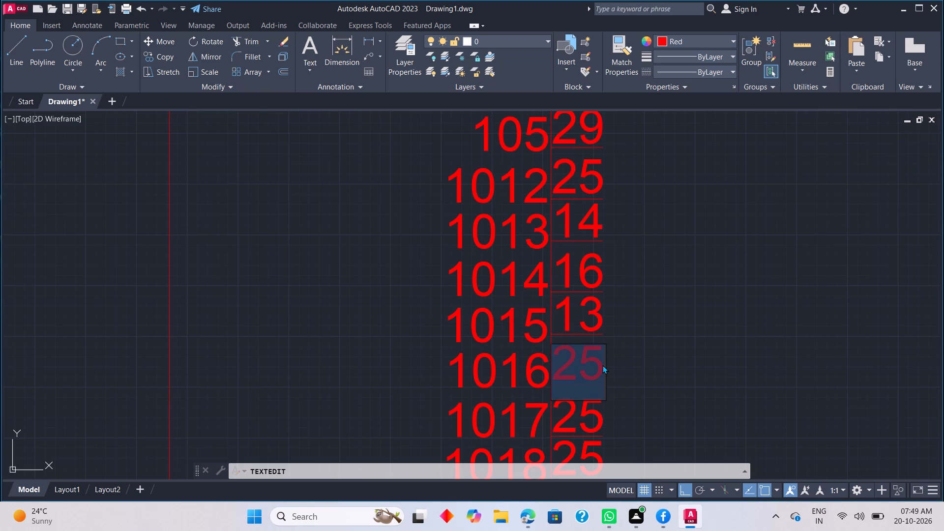
text(23)
click(643, 311)
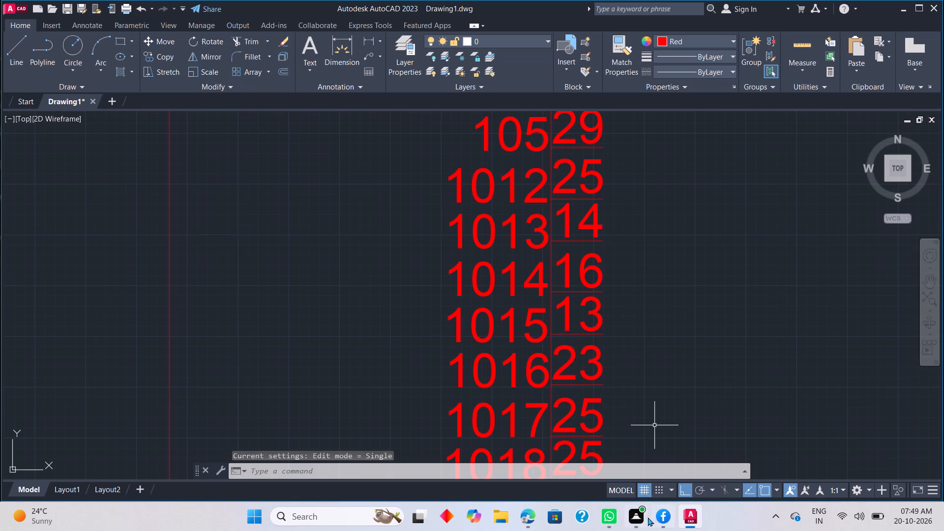
Change the pin number beside label 1017 to 27 and the one beside 1018 to 28.
middle_drag(601, 496, 609, 435)
middle_drag(607, 409, 608, 316)
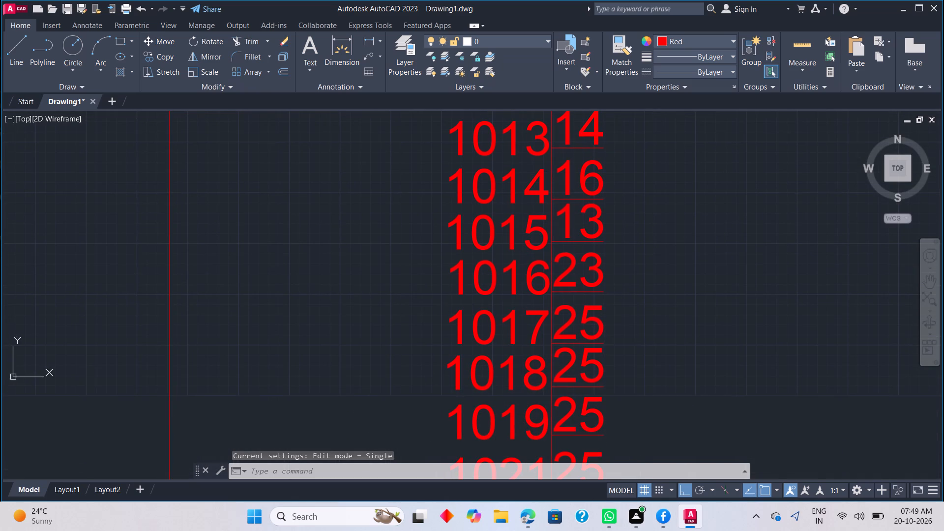
double_click(600, 323)
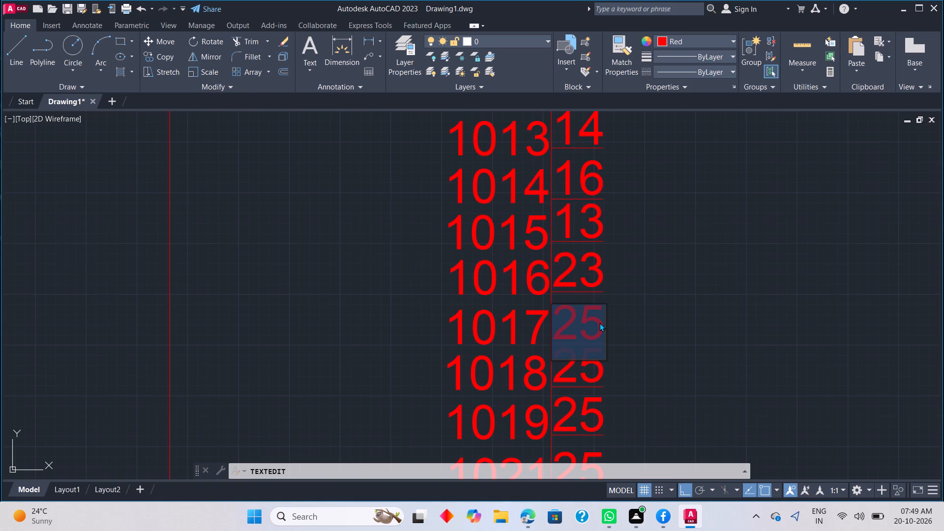
key(2)
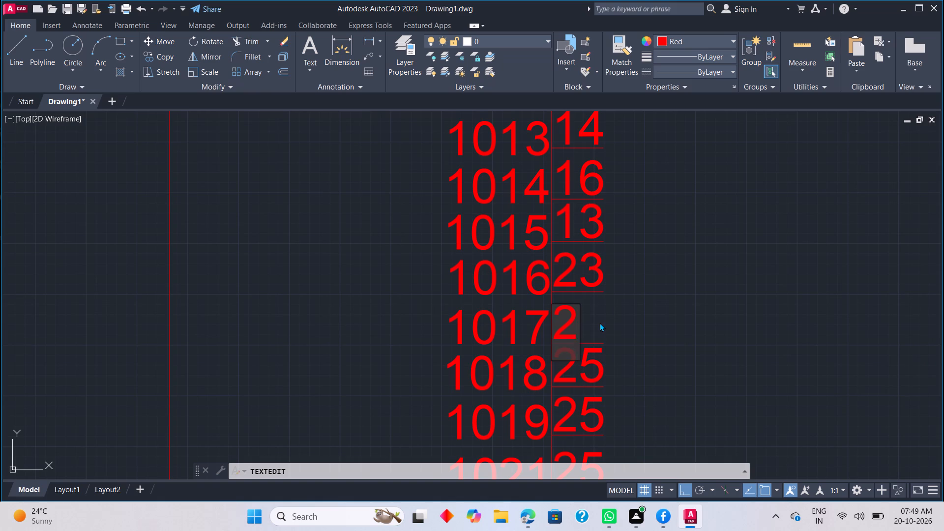
key(7)
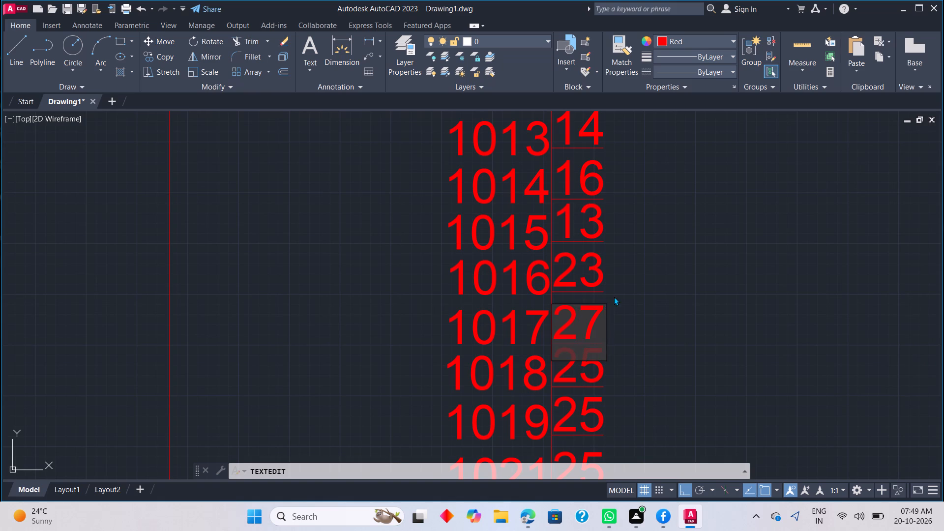
click(614, 296)
double_click(603, 366)
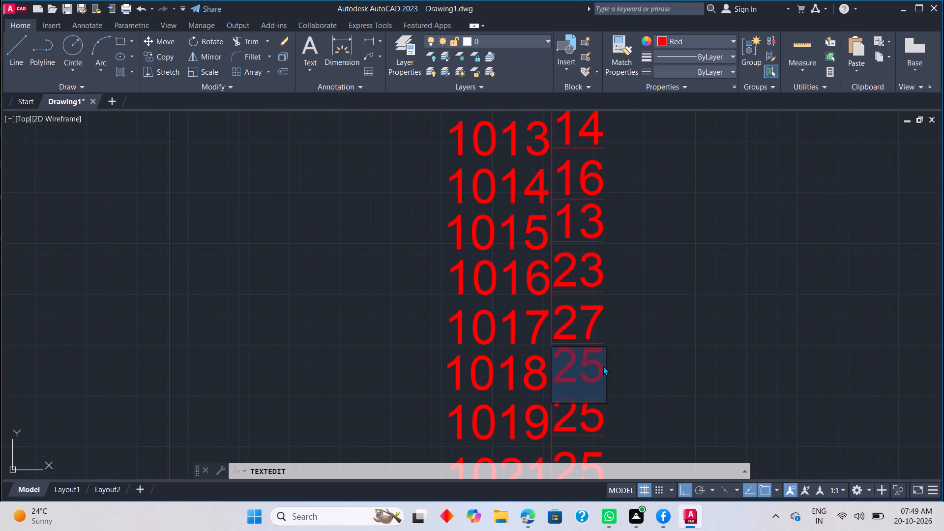
text(28)
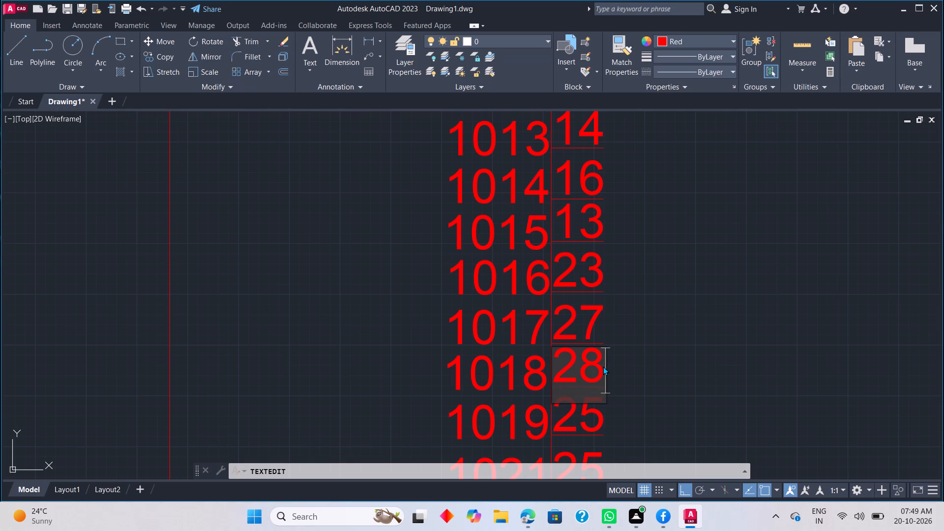
click(644, 361)
Change the pin number beside label 1019 to 30 and the one beside 1021 to 31.
middle_drag(610, 421, 613, 384)
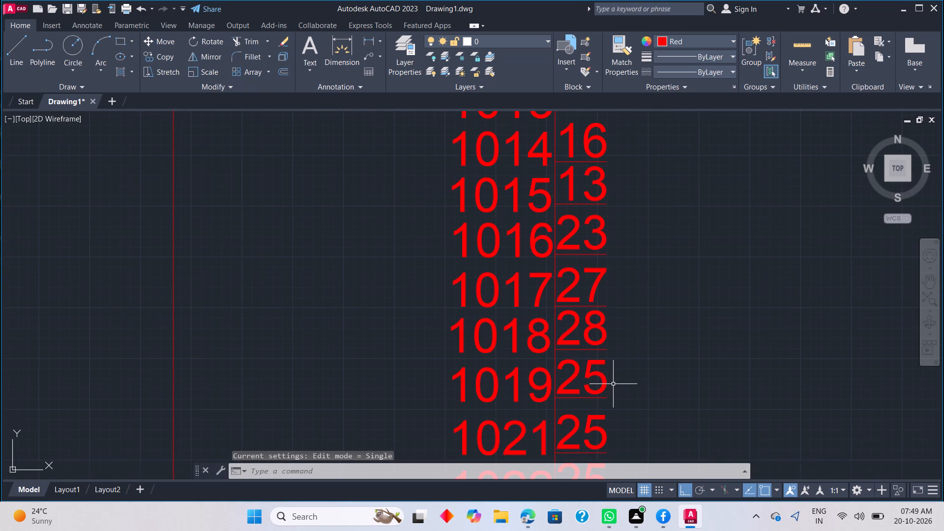
double_click(607, 383)
text(30)
click(627, 409)
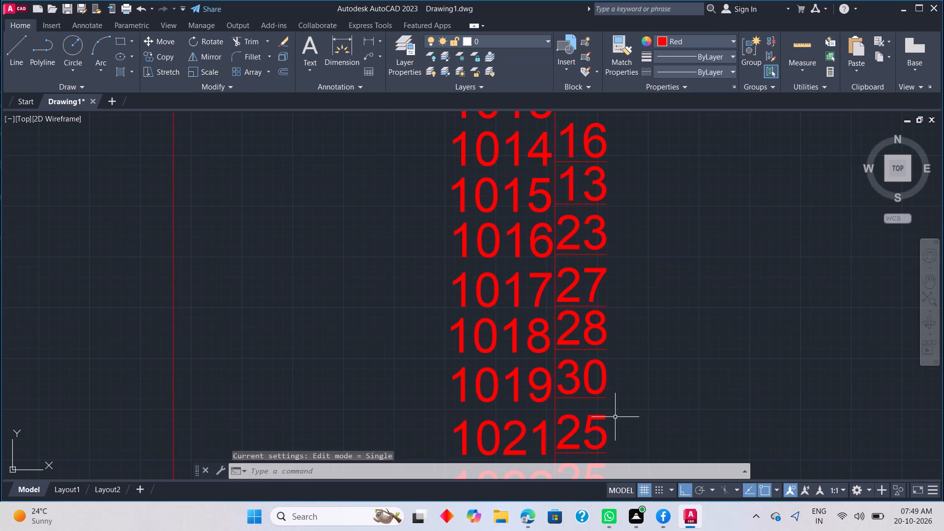
double_click(606, 432)
text(31)
click(679, 387)
Change the pin number beside label 1022 to 35.
middle_drag(650, 452, 649, 244)
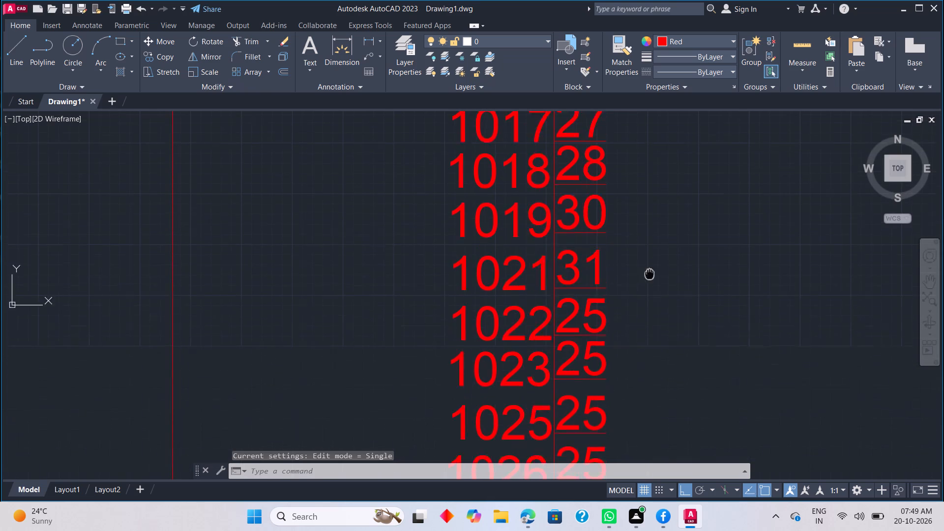
middle_drag(649, 244, 649, 233)
double_click(590, 253)
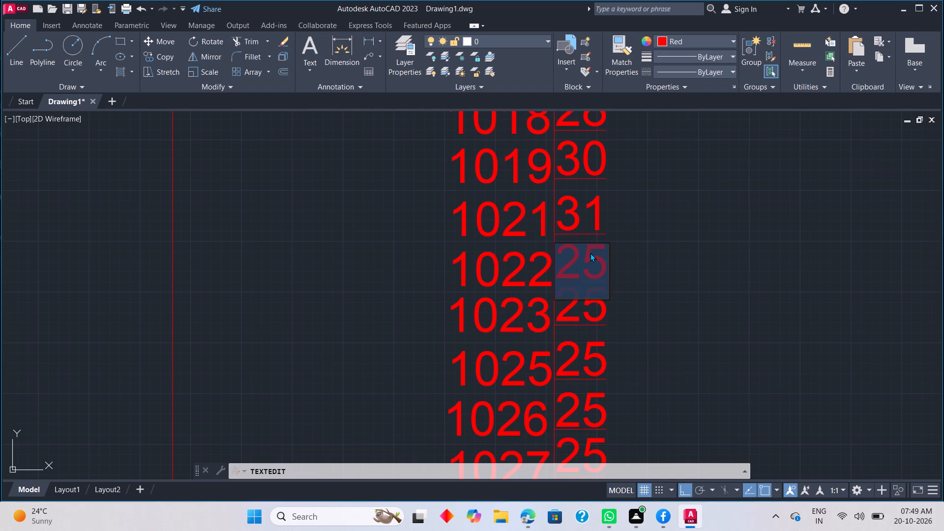
text(35)
key(Return)
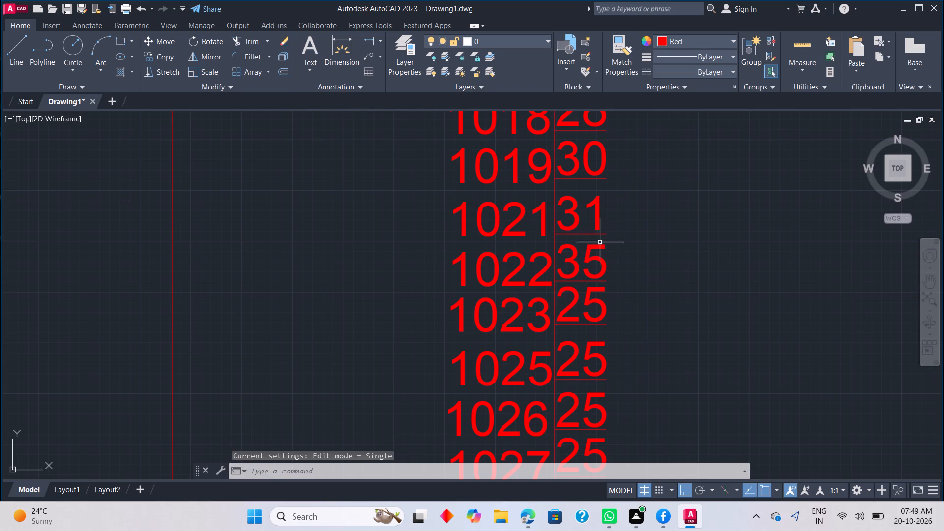
Change the pin number beside label 1022 to 33 and the one beside 1023 to 36.
double_click(602, 292)
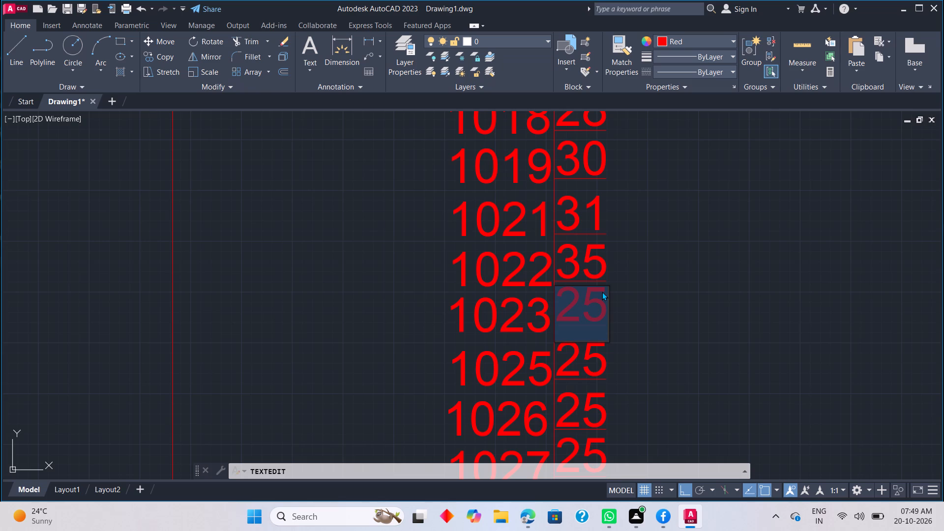
click(631, 283)
double_click(605, 260)
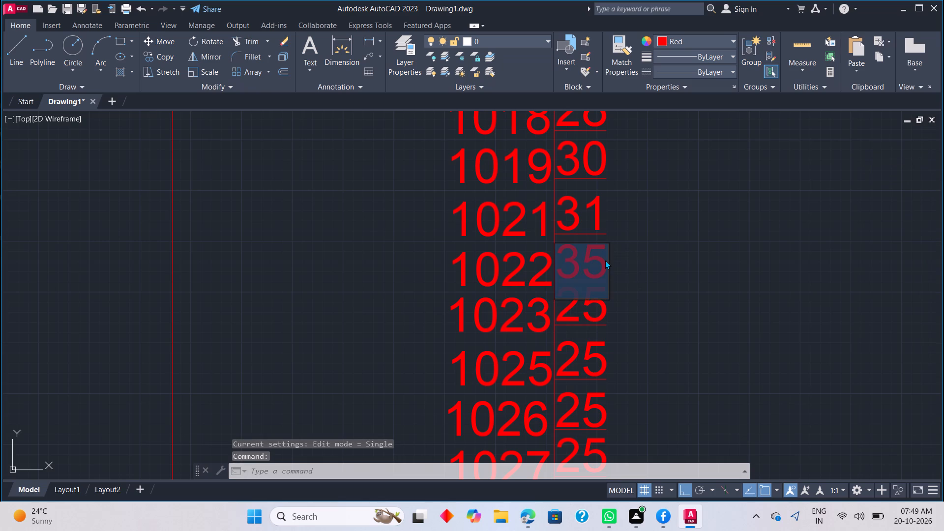
text(33)
key(Return)
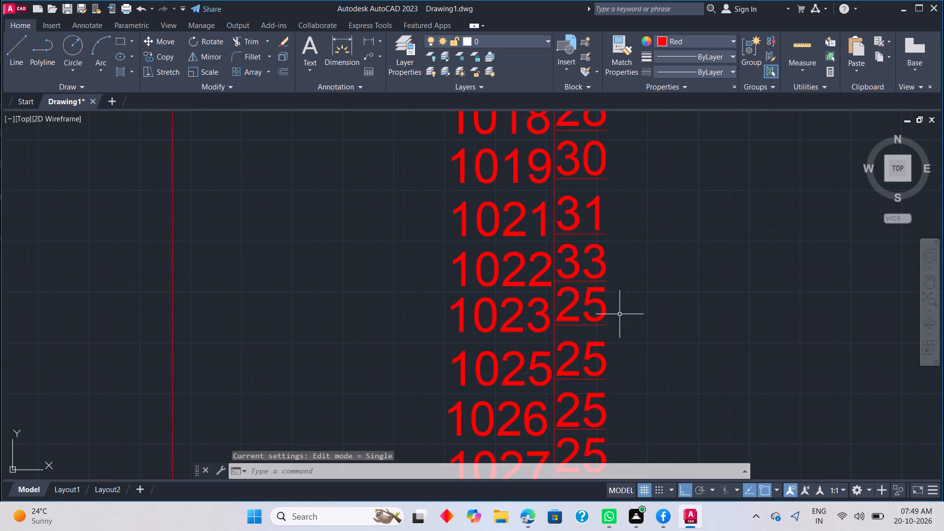
double_click(590, 318)
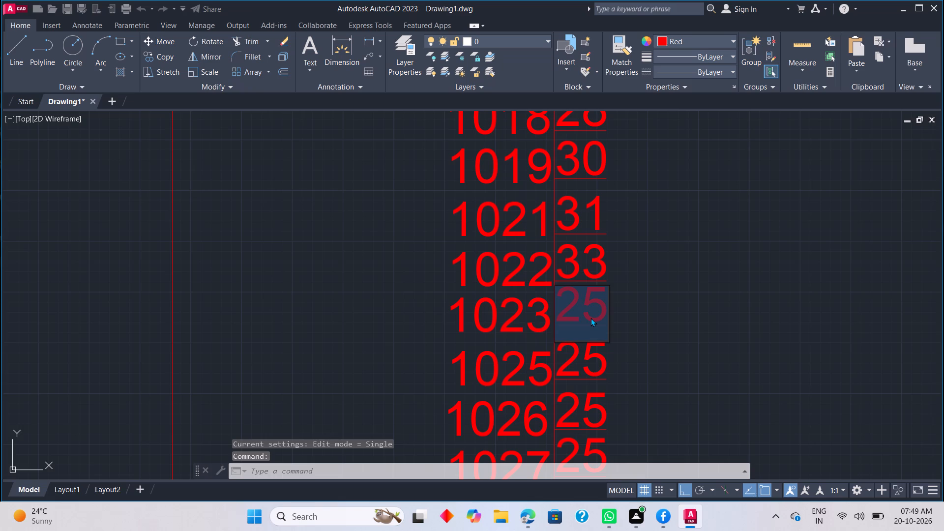
text(36)
key(Return)
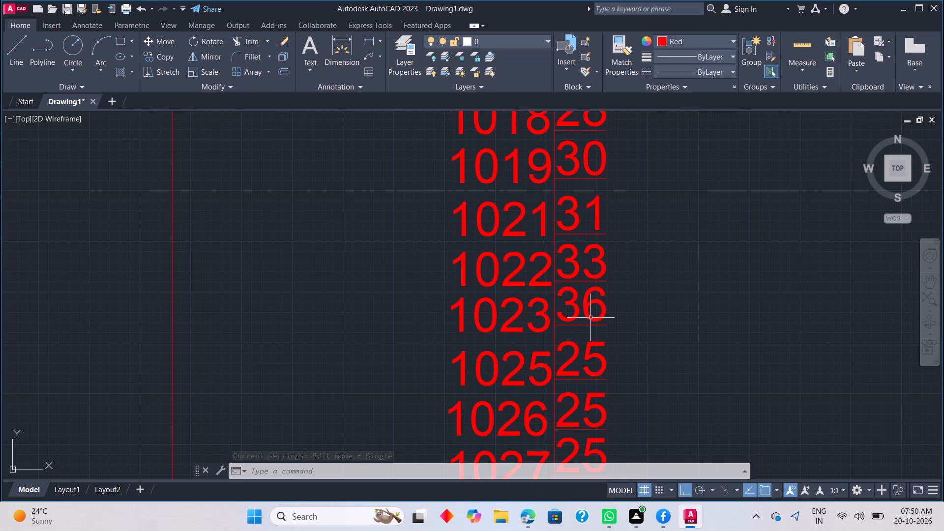
Change the pin number beside label 1025 to 37 and the one beside 1026 to 10.
double_click(607, 364)
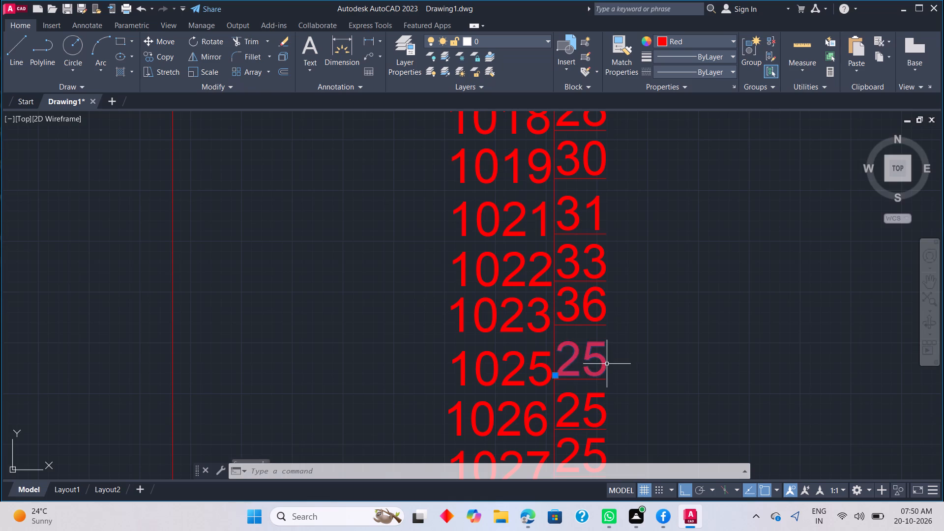
text(37)
key(Return)
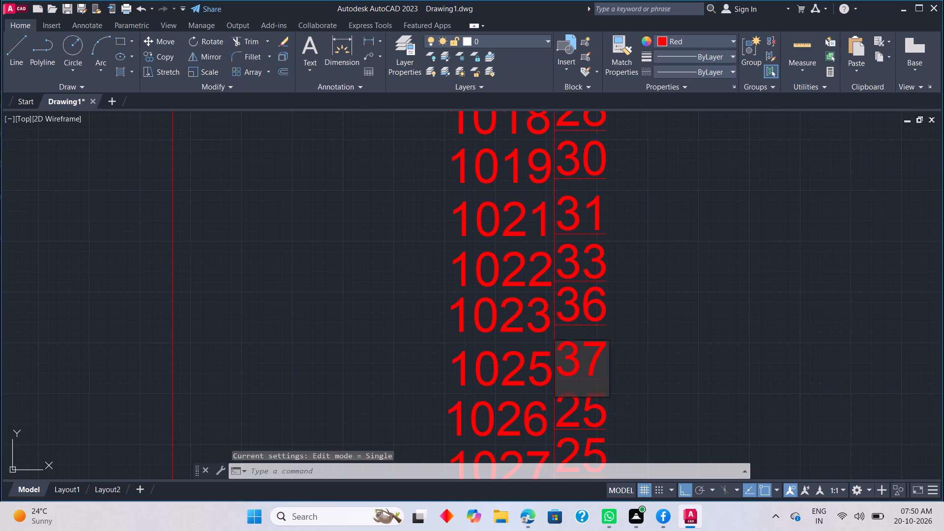
double_click(588, 412)
text(10)
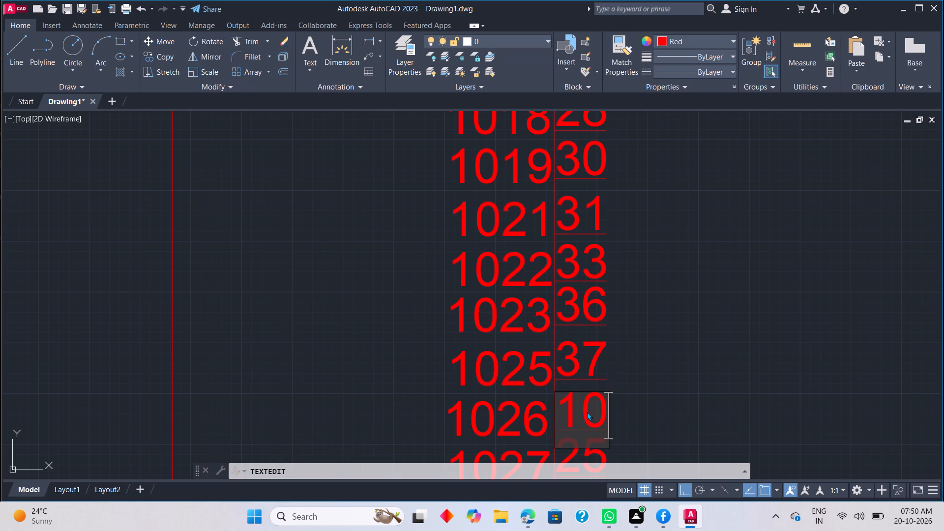
click(646, 411)
Change the pin number beside label 1027 to 11 and the one beside 1032 to 8.
middle_drag(595, 448, 617, 269)
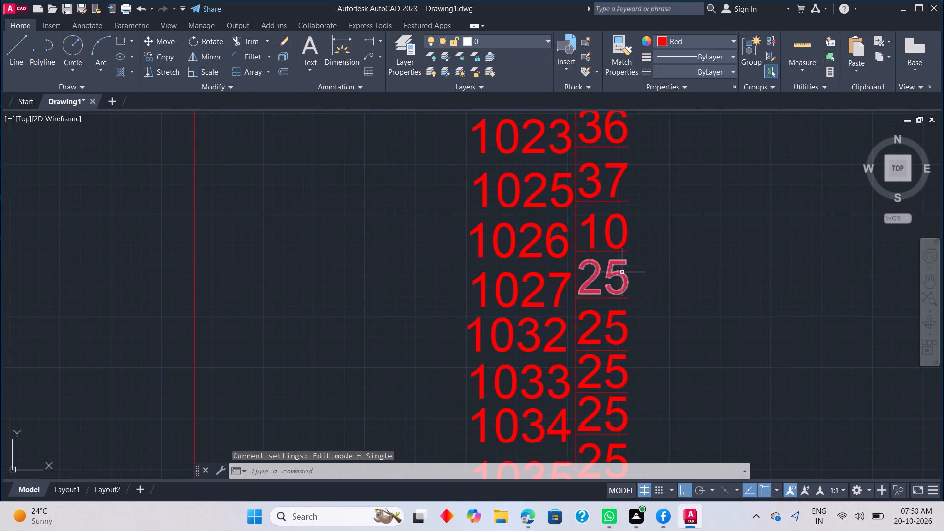
double_click(622, 272)
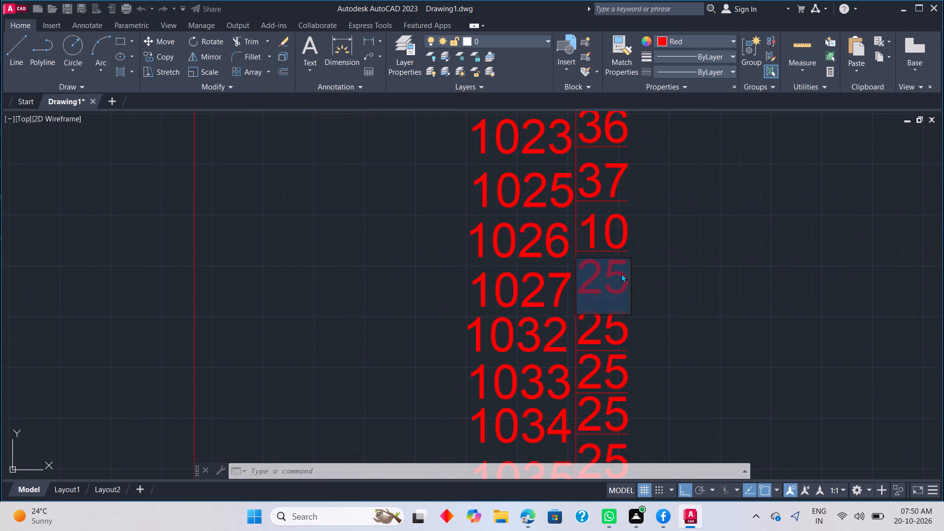
text(11)
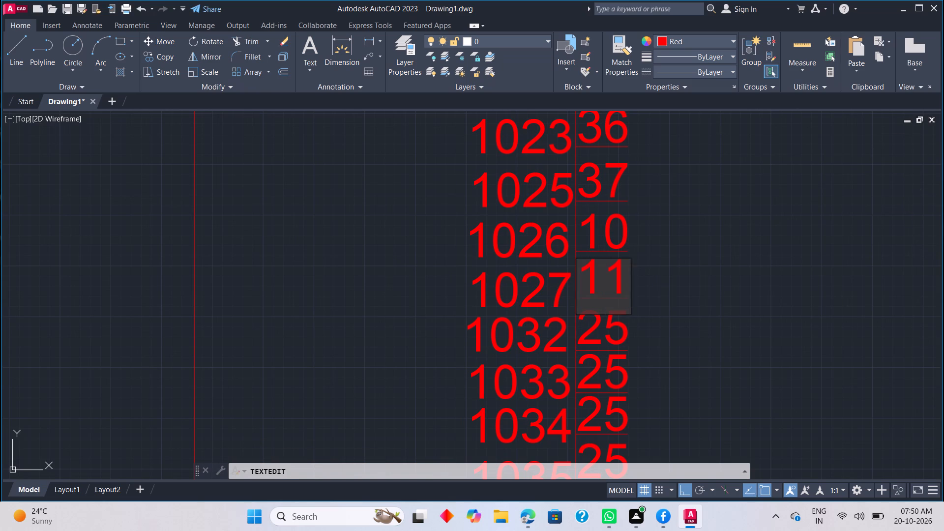
click(655, 291)
double_click(626, 330)
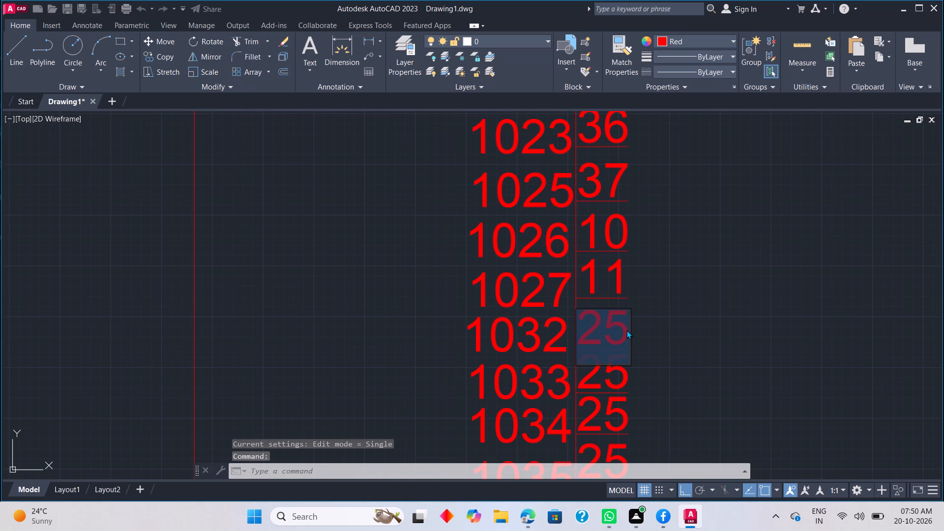
key(8)
click(623, 337)
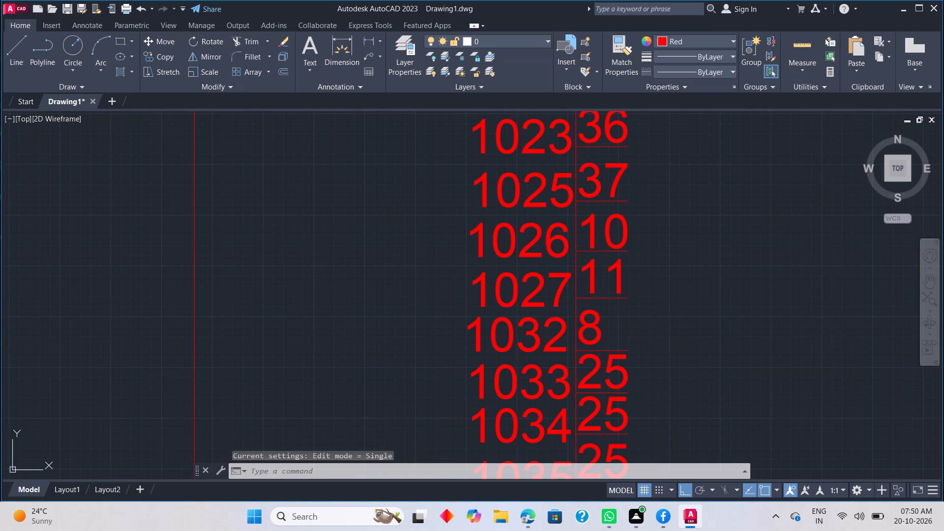
Change the pin number beside label 1033 to 9 and the one beside 1034 to 6.
double_click(619, 365)
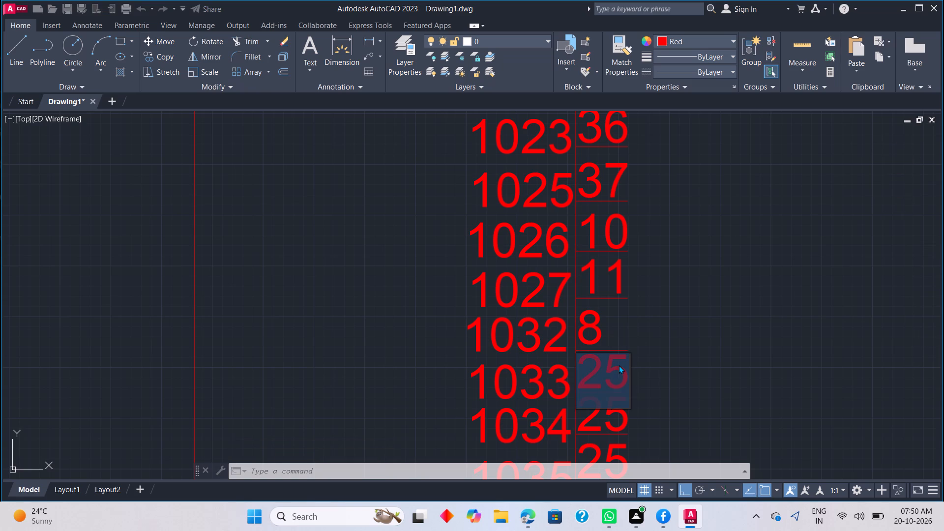
key(9)
click(667, 364)
middle_drag(591, 428, 599, 390)
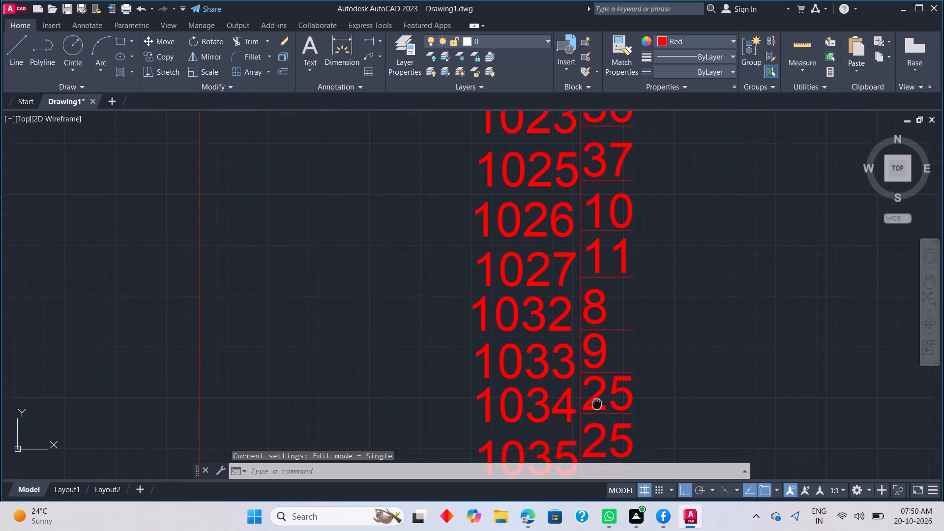
middle_drag(599, 390, 600, 355)
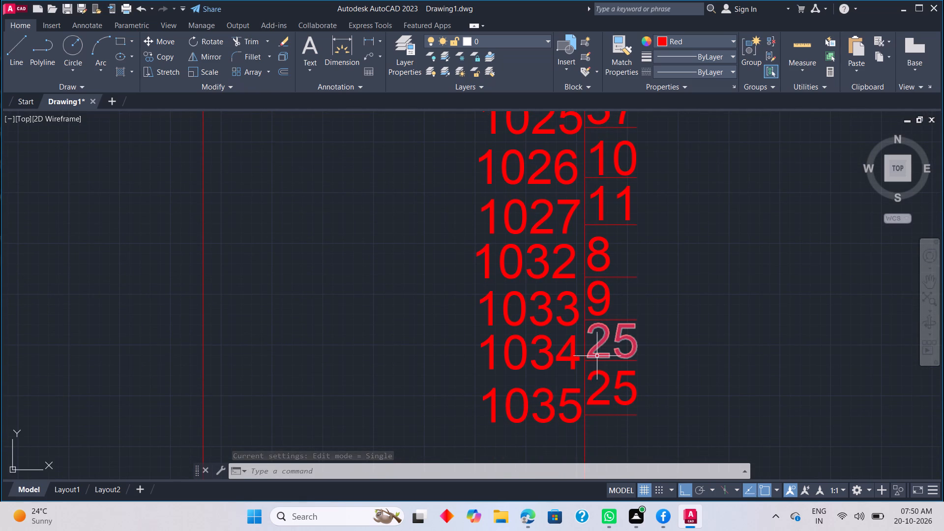
double_click(618, 338)
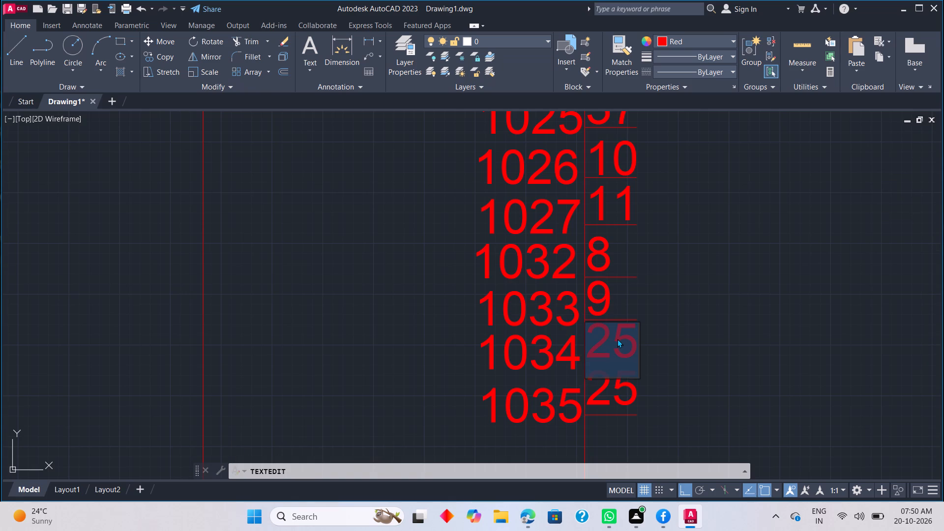
key(6)
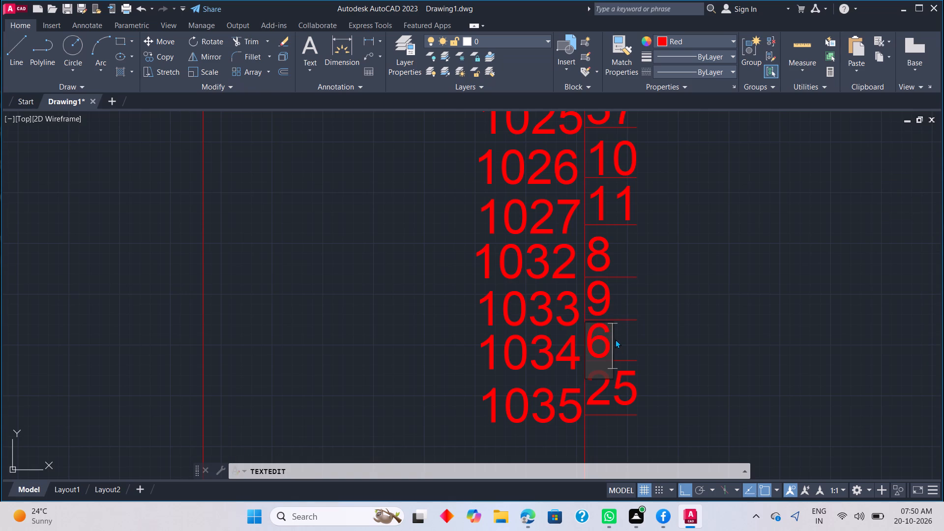
click(704, 379)
Change the pin number beside label 1035 to 7.
double_click(635, 397)
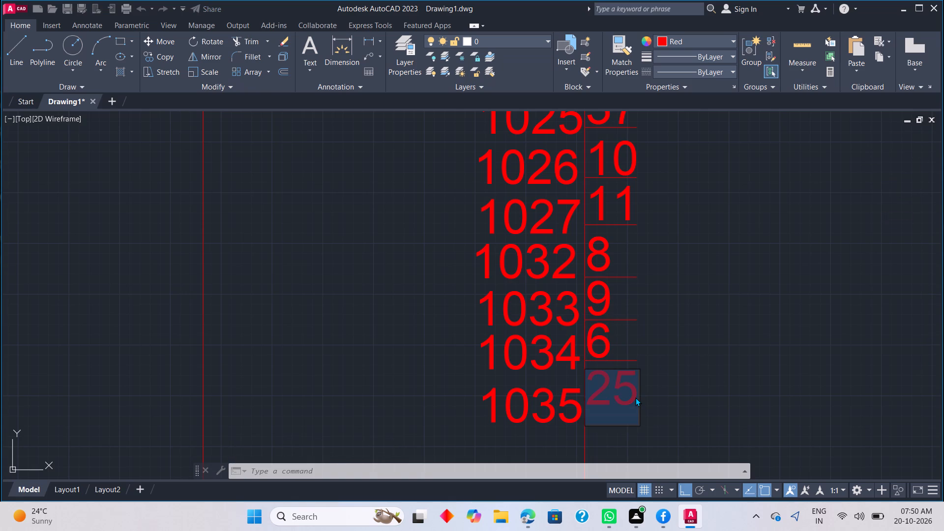
key(7)
drag(654, 373, 656, 359)
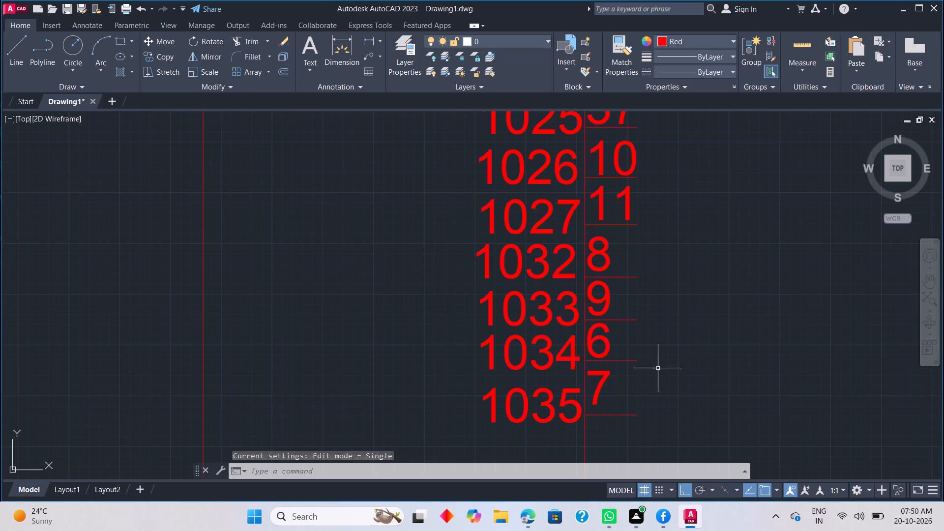
drag(656, 359, 656, 363)
Shift the single-digit pin numbers 8, 9, 6 and 7 rightward by about 0.55 units each so they sit centred above their pin lines.
click(602, 238)
click(588, 270)
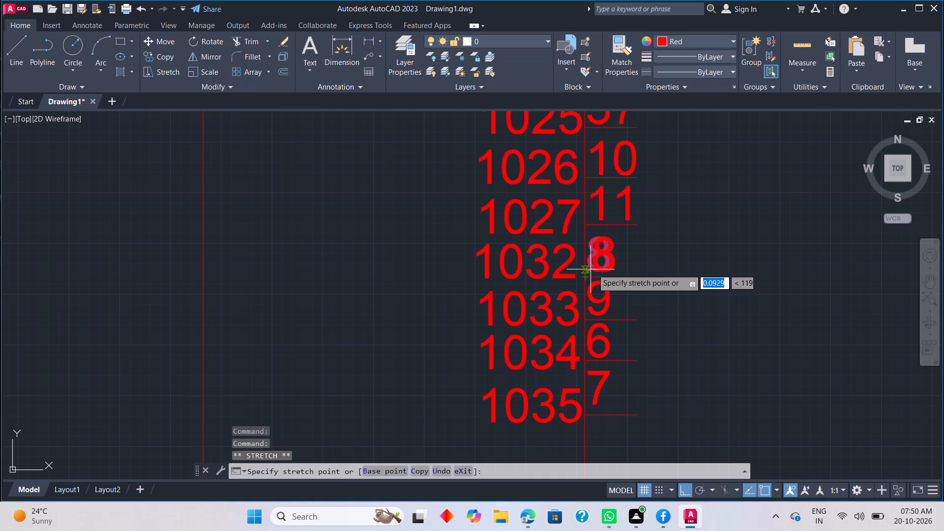
click(597, 268)
click(607, 297)
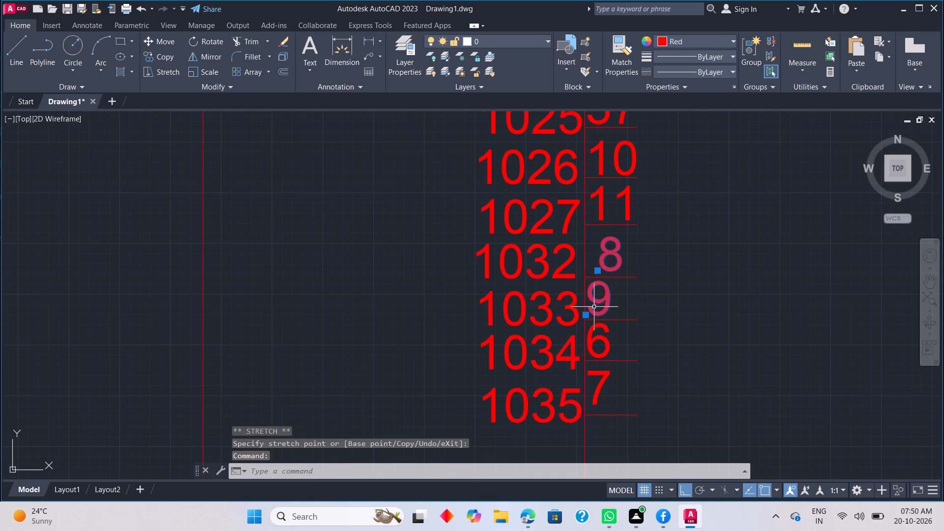
click(586, 317)
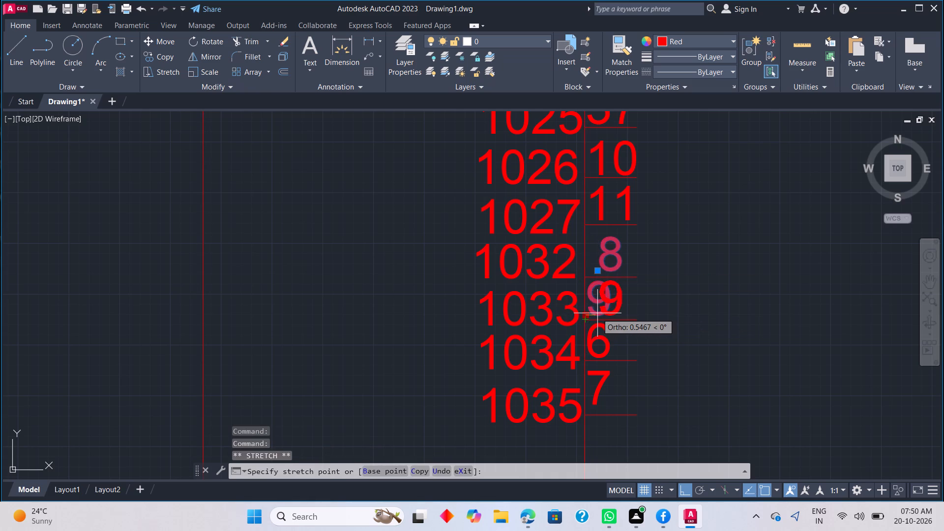
click(597, 313)
click(607, 350)
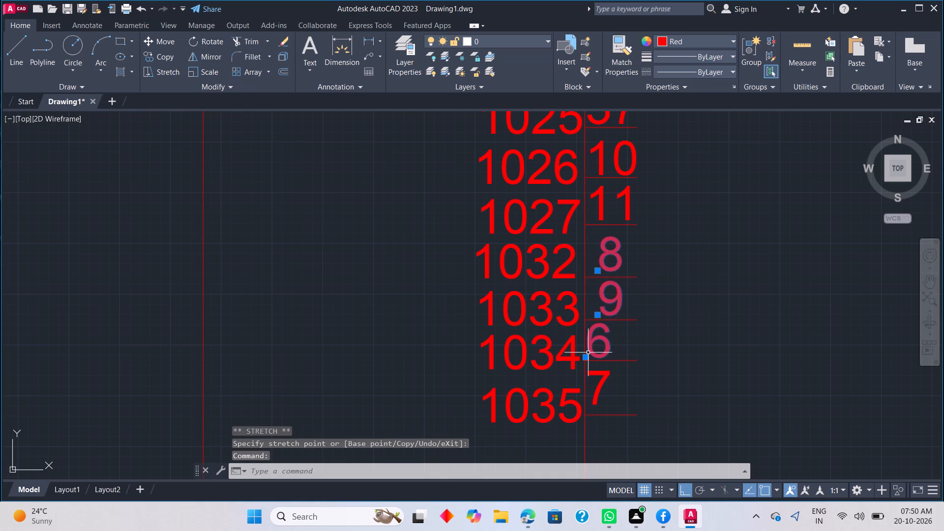
click(588, 355)
click(599, 354)
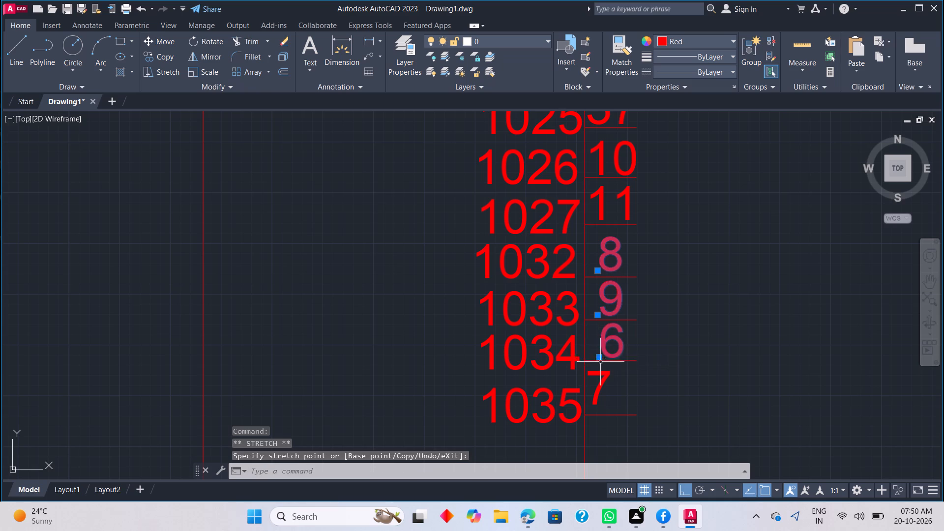
click(600, 379)
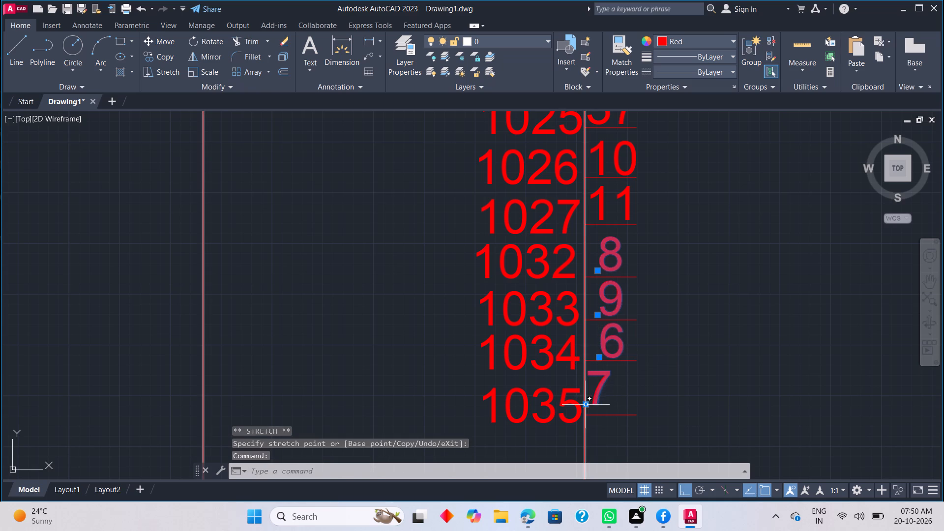
click(585, 403)
click(600, 402)
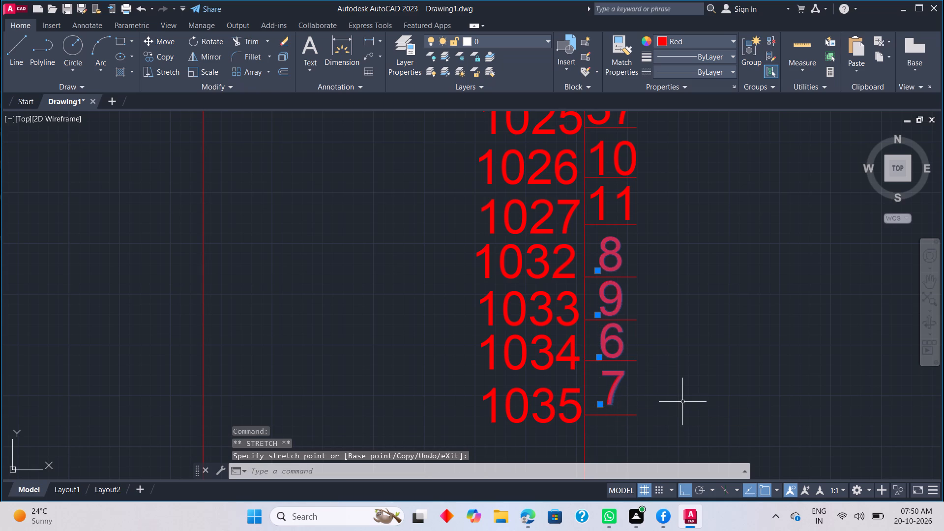
key(Escape)
Change the colour of the EN label and all right-edge labels from 100 down to 1035 to green.
scroll(673, 392, down, 3)
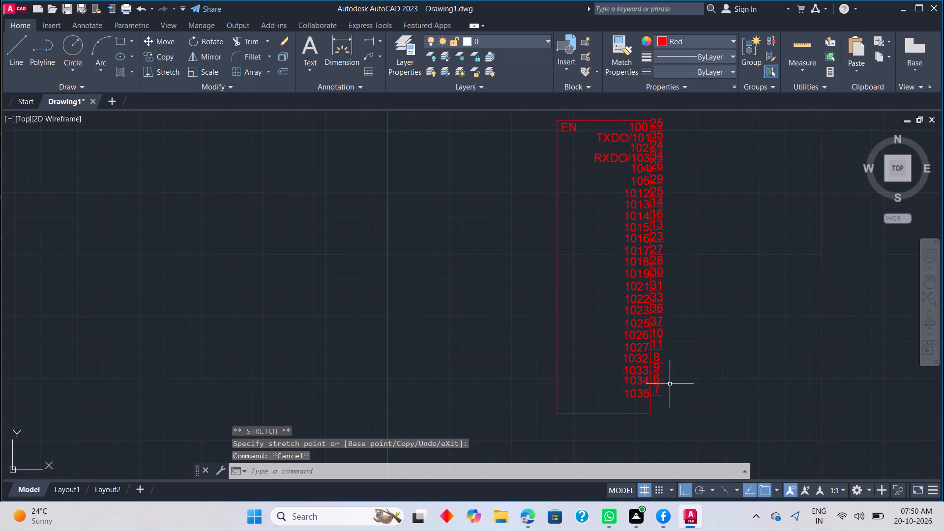
scroll(671, 337, down, 2)
scroll(672, 332, up, 1)
middle_drag(672, 331, 681, 357)
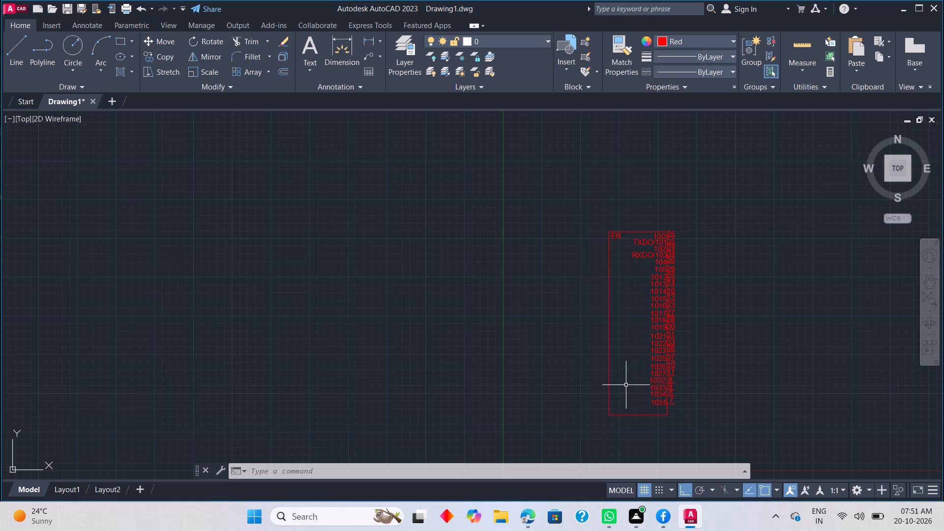
scroll(633, 262, up, 2)
middle_drag(633, 262, 619, 326)
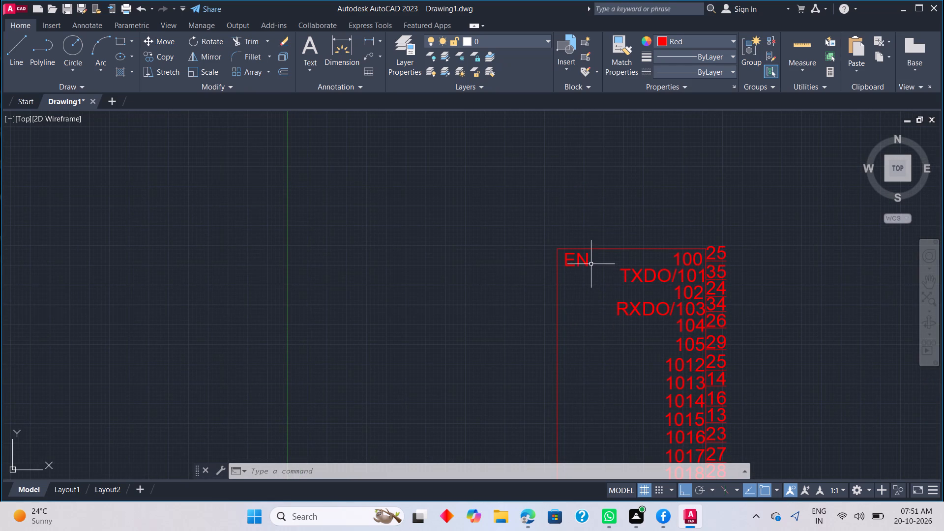
click(589, 261)
click(684, 256)
click(664, 273)
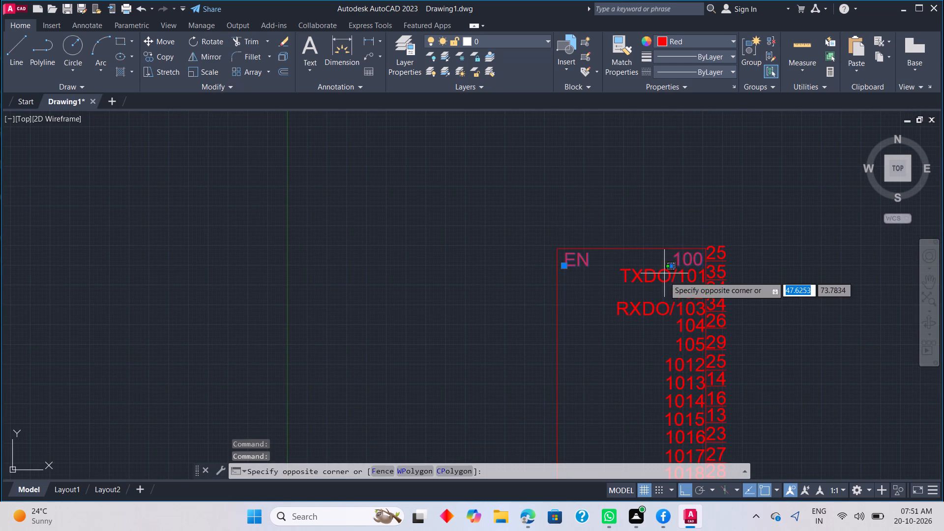
click(671, 280)
click(673, 280)
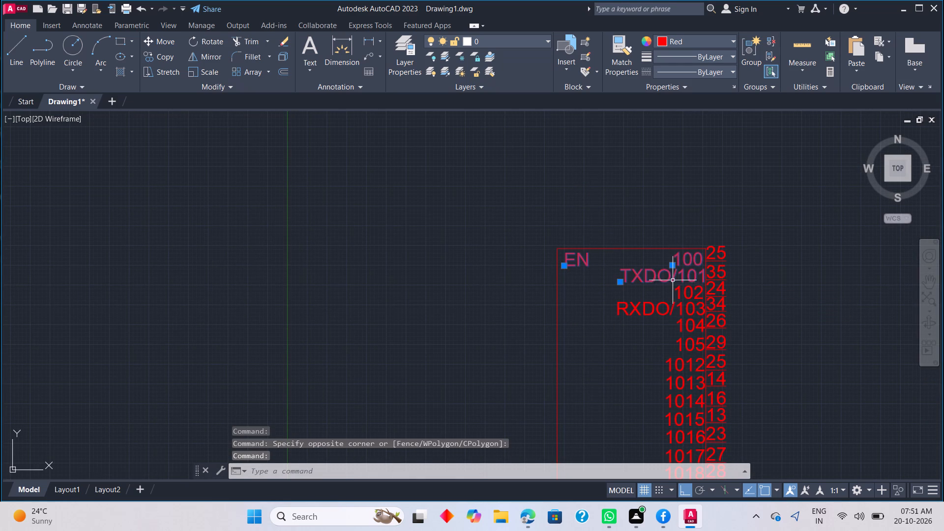
click(679, 293)
click(668, 305)
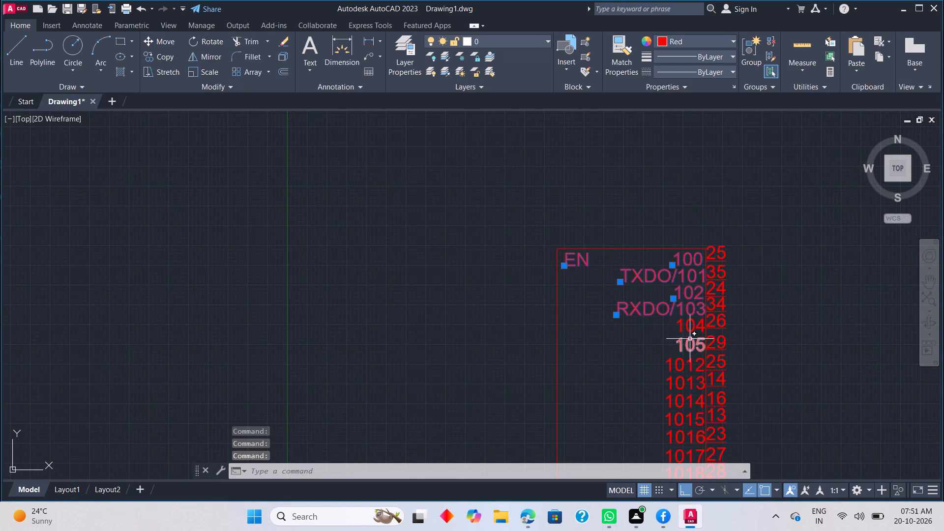
click(689, 331)
click(688, 340)
middle_drag(677, 353, 663, 263)
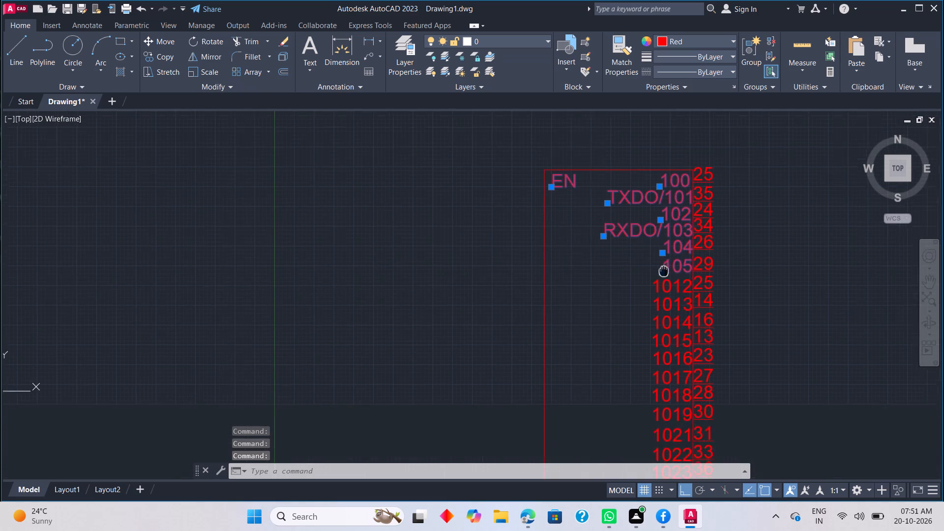
middle_drag(663, 263, 662, 256)
click(669, 271)
click(669, 291)
click(669, 300)
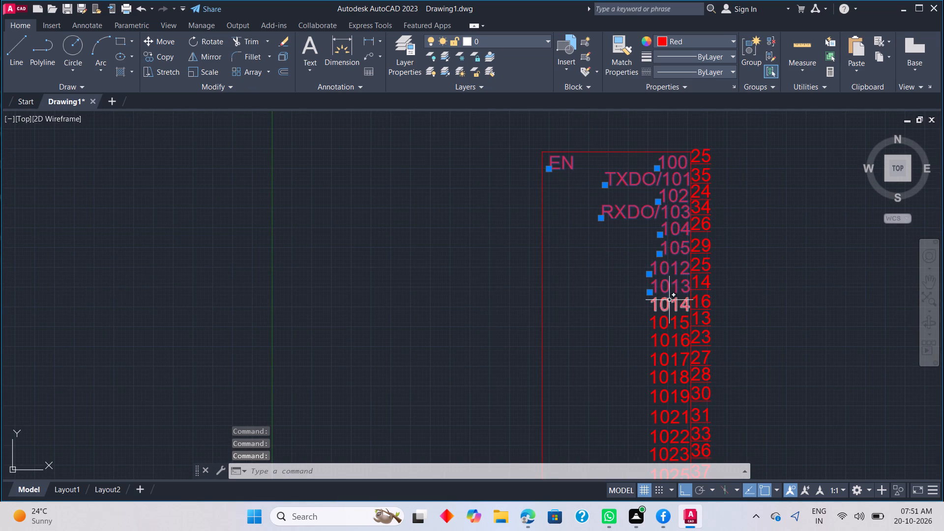
click(671, 319)
click(670, 335)
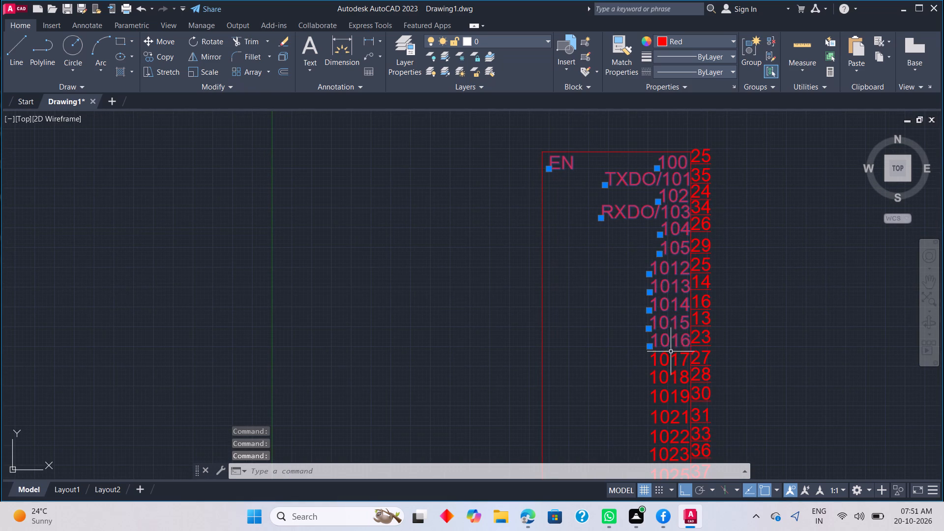
middle_drag(671, 355, 660, 270)
click(665, 275)
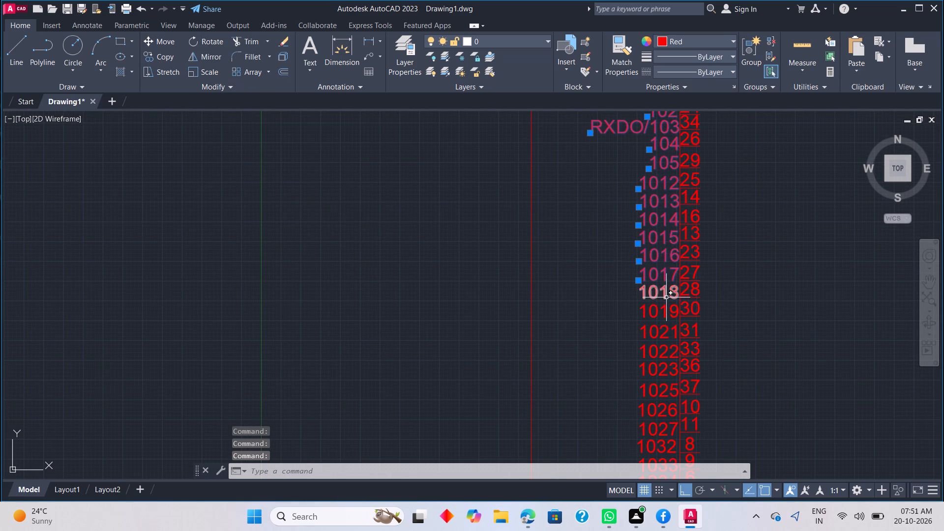
click(666, 297)
click(667, 307)
click(667, 329)
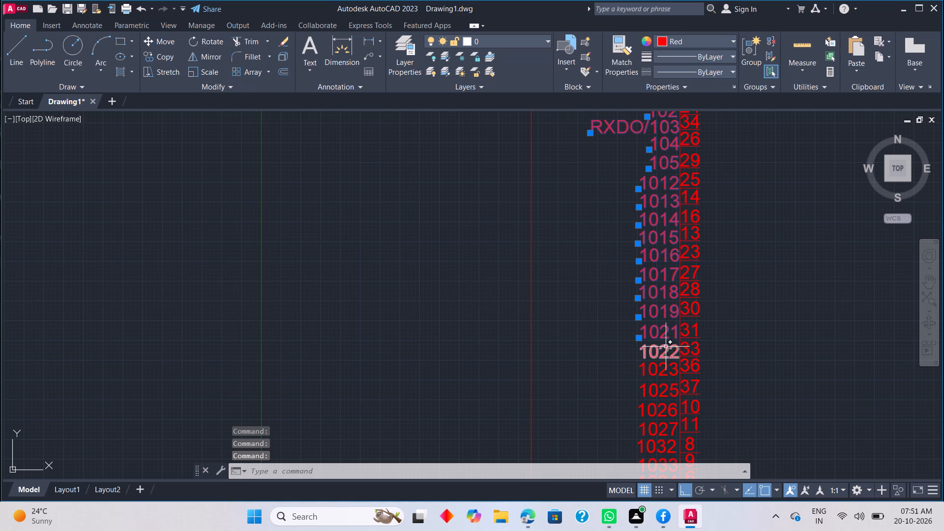
click(666, 347)
middle_drag(660, 318, 652, 220)
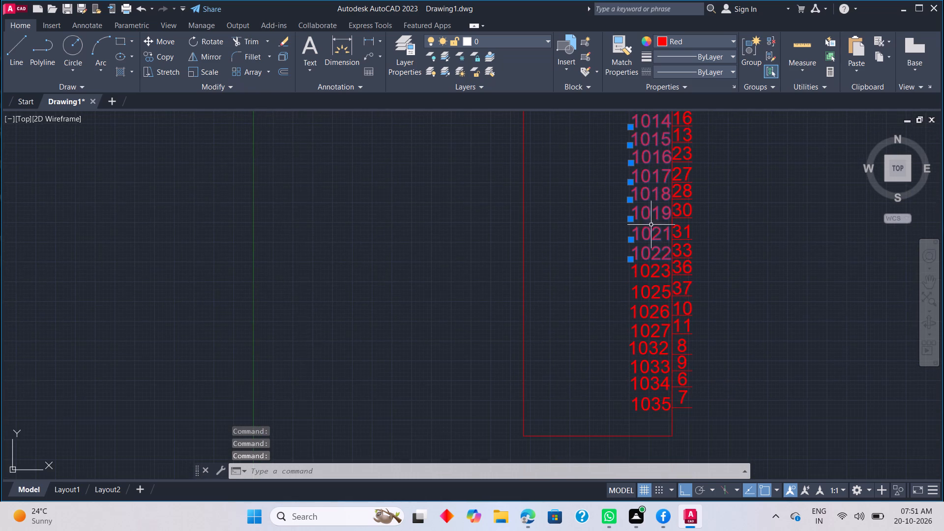
click(660, 277)
click(661, 287)
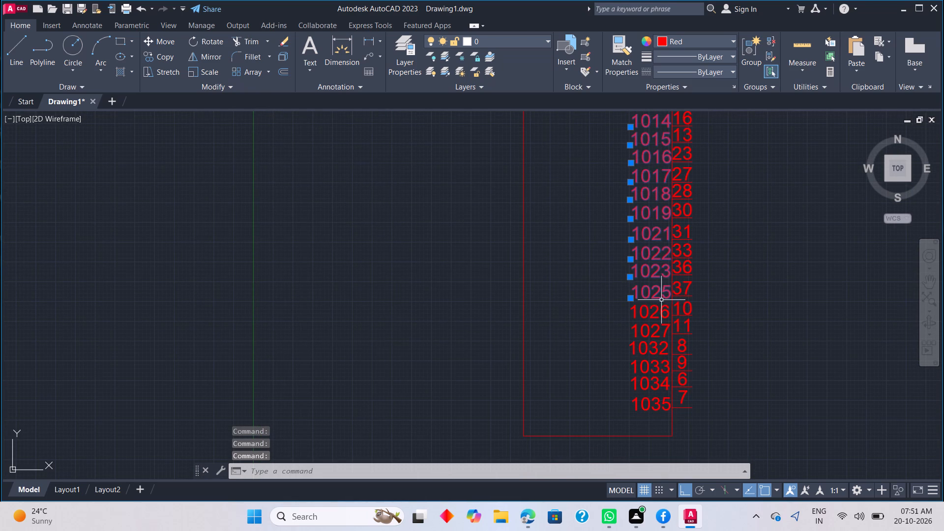
click(661, 306)
click(662, 324)
click(661, 347)
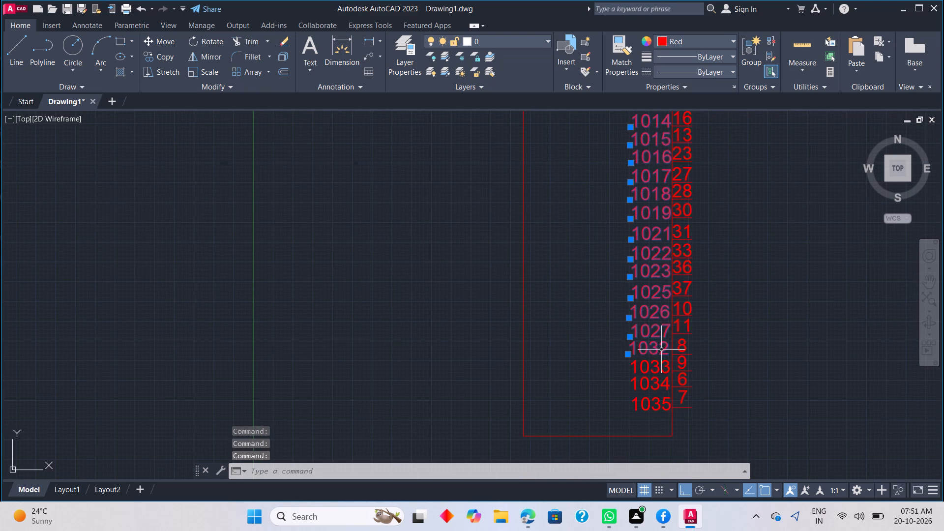
click(659, 363)
click(660, 381)
click(658, 402)
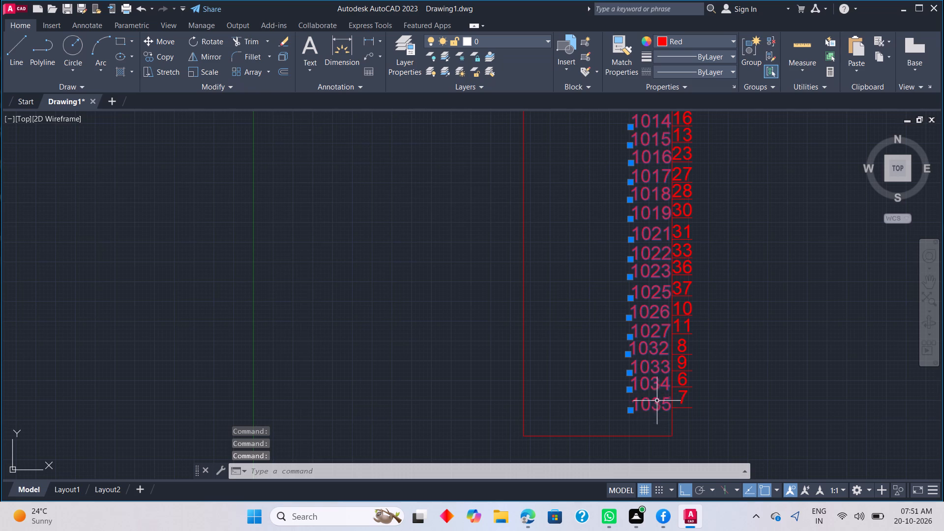
click(697, 41)
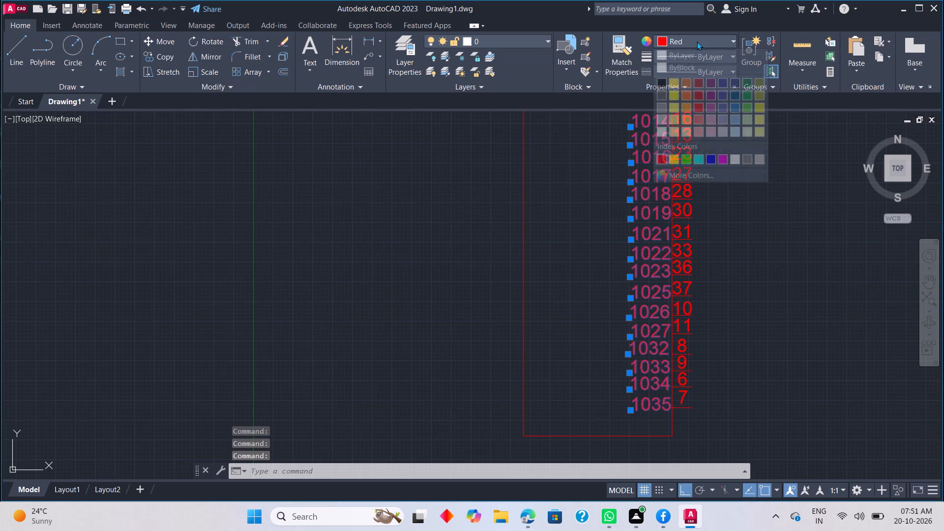
click(684, 155)
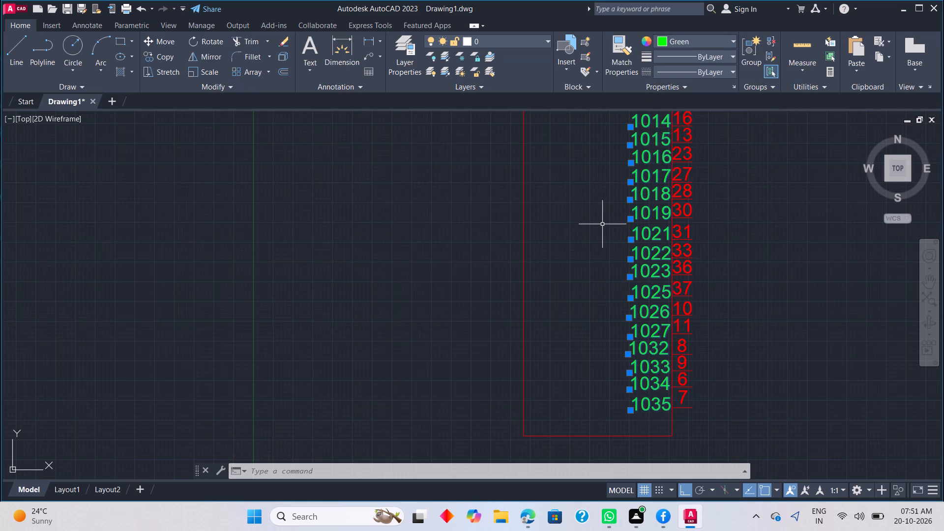
key(Escape)
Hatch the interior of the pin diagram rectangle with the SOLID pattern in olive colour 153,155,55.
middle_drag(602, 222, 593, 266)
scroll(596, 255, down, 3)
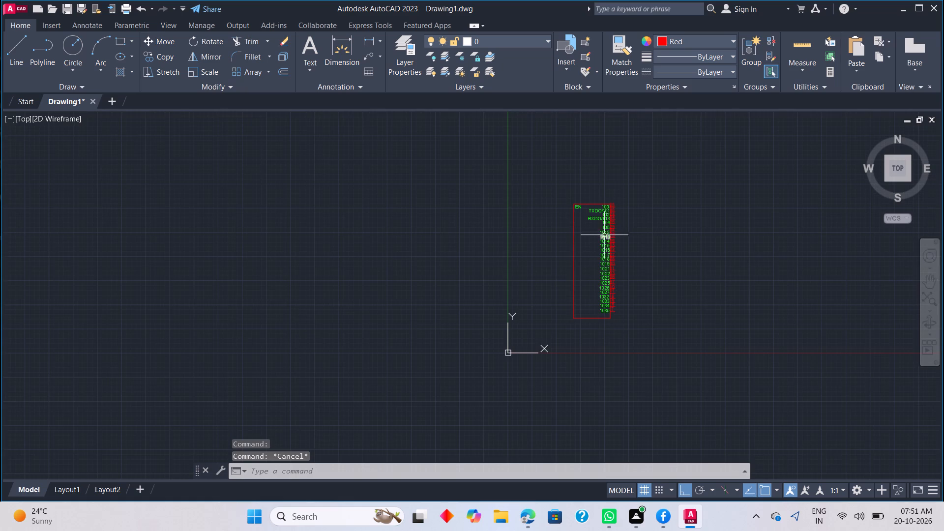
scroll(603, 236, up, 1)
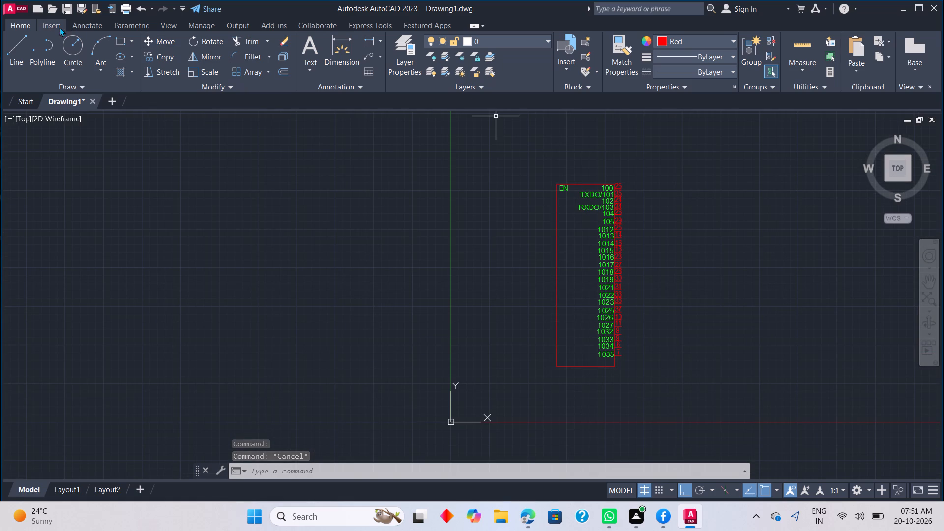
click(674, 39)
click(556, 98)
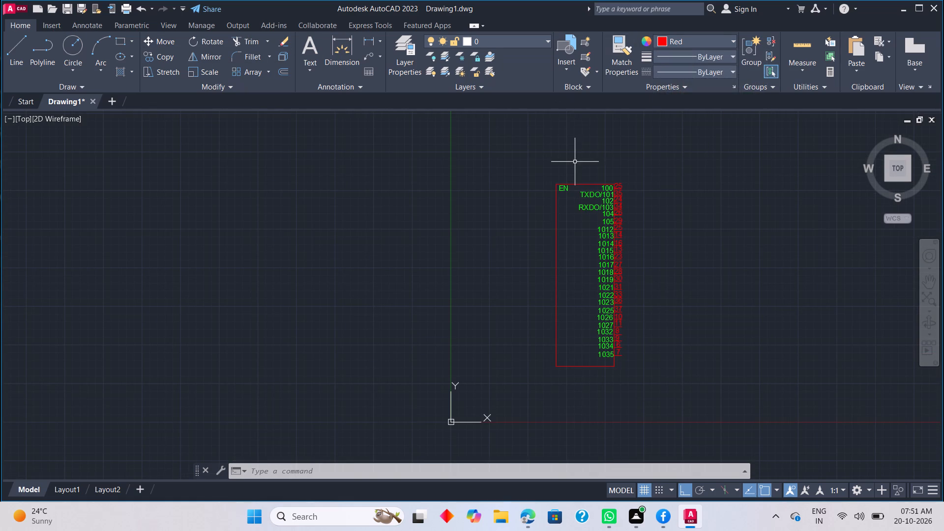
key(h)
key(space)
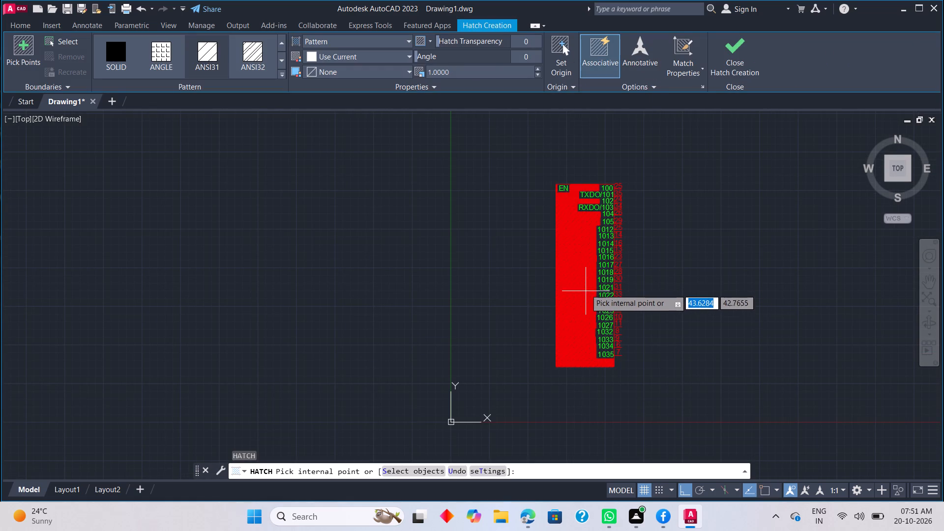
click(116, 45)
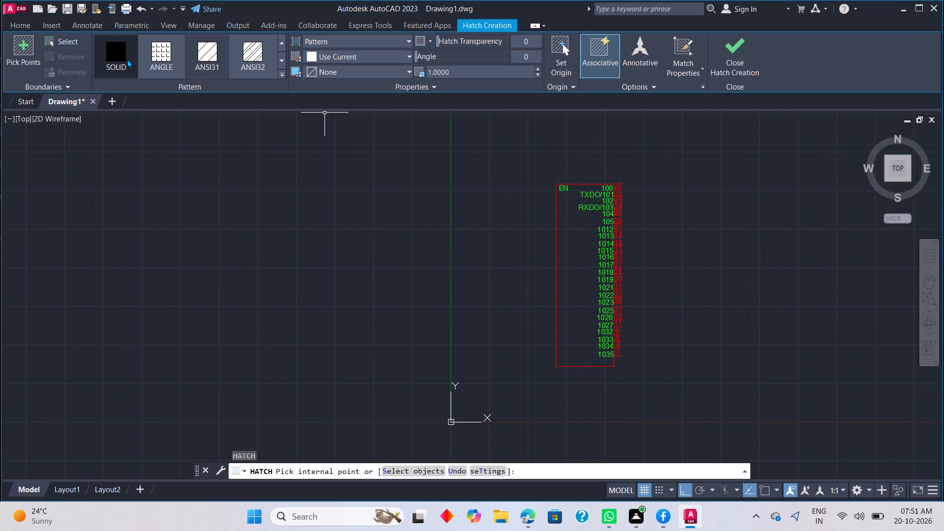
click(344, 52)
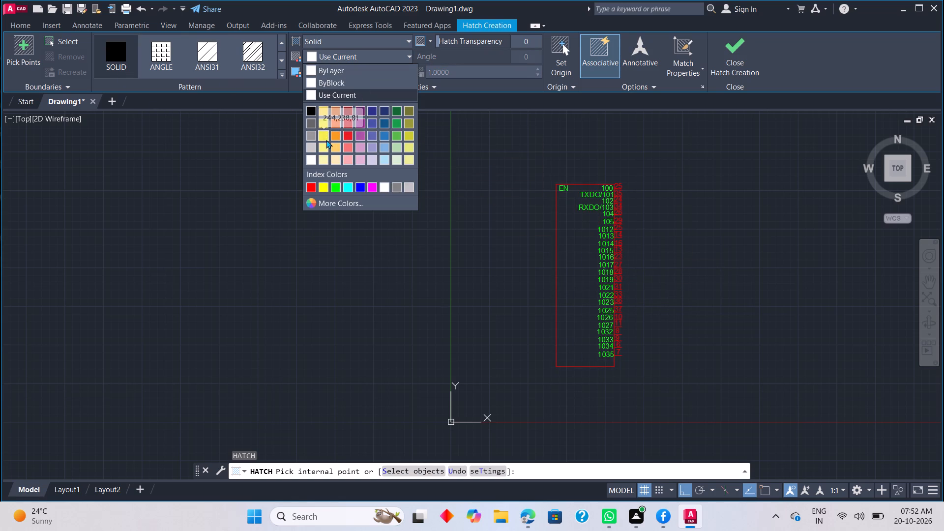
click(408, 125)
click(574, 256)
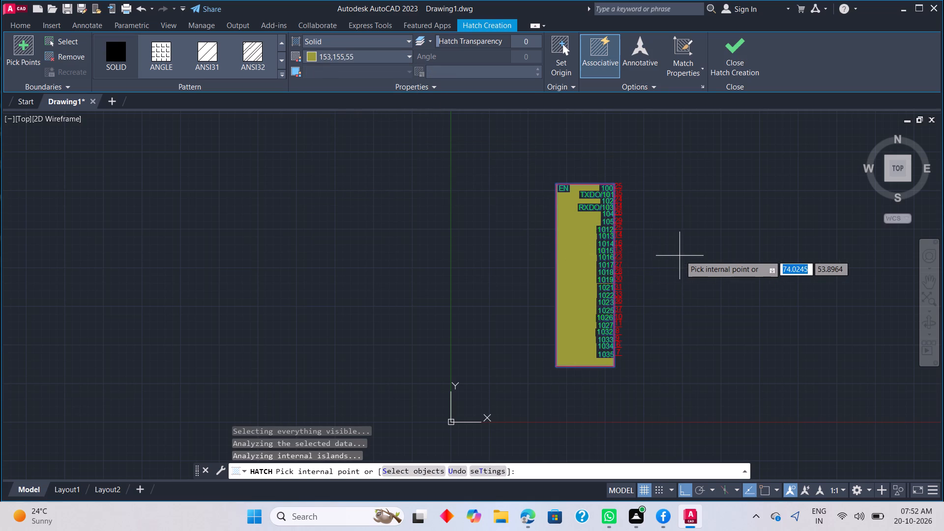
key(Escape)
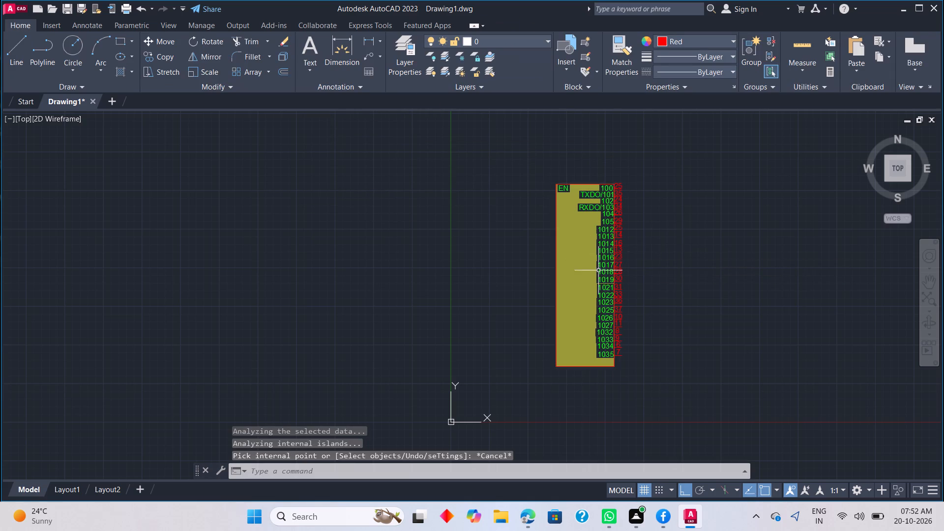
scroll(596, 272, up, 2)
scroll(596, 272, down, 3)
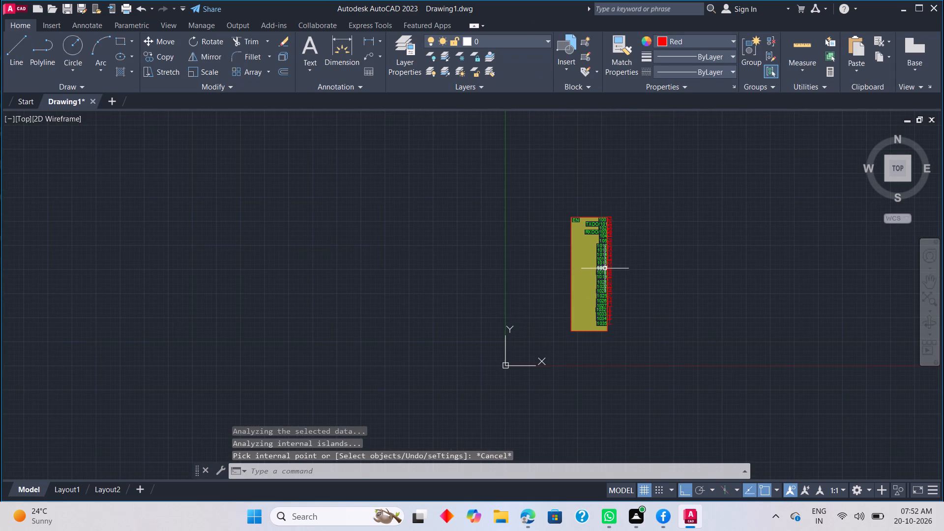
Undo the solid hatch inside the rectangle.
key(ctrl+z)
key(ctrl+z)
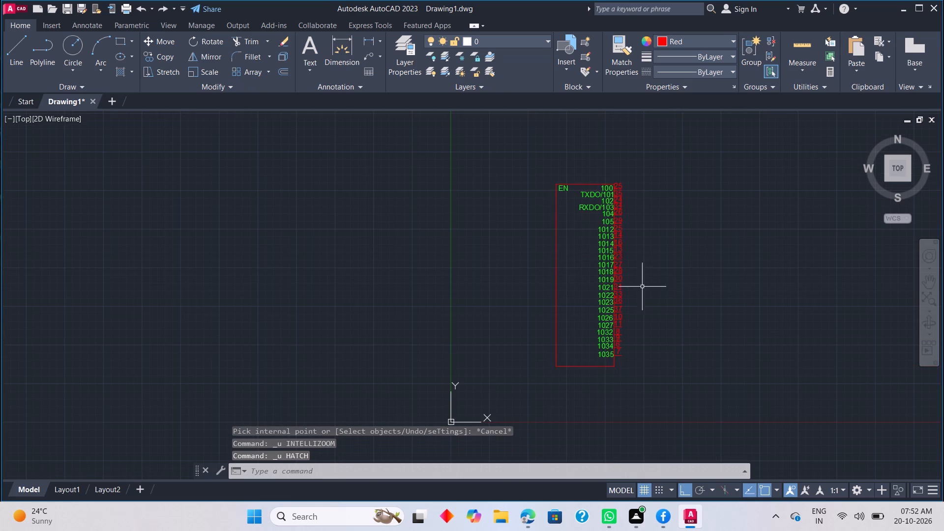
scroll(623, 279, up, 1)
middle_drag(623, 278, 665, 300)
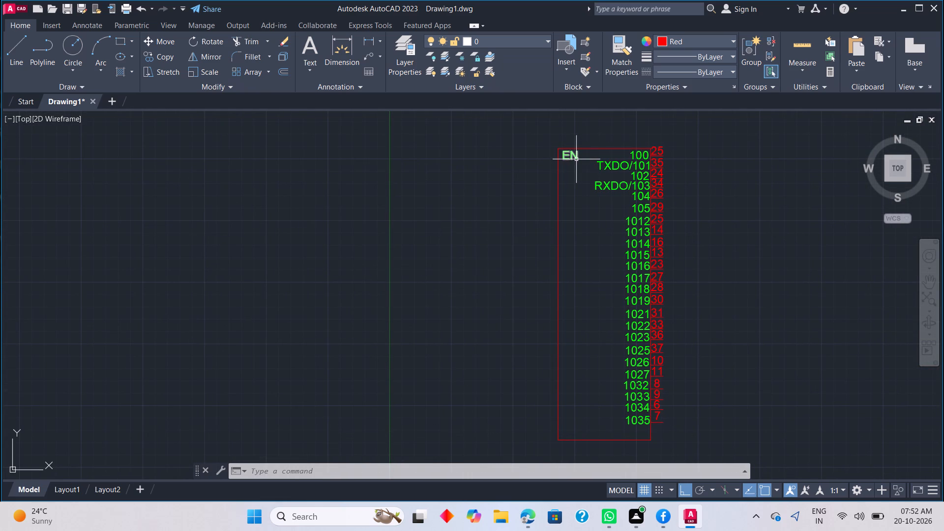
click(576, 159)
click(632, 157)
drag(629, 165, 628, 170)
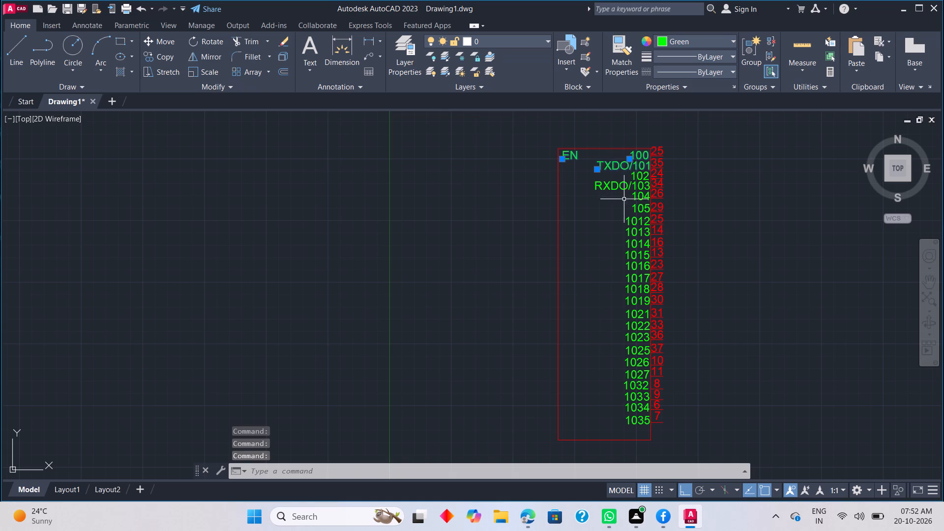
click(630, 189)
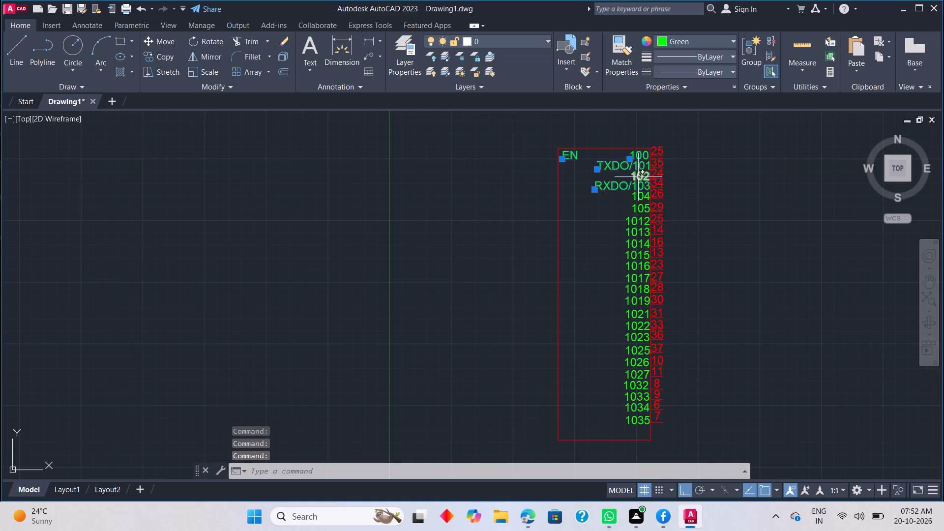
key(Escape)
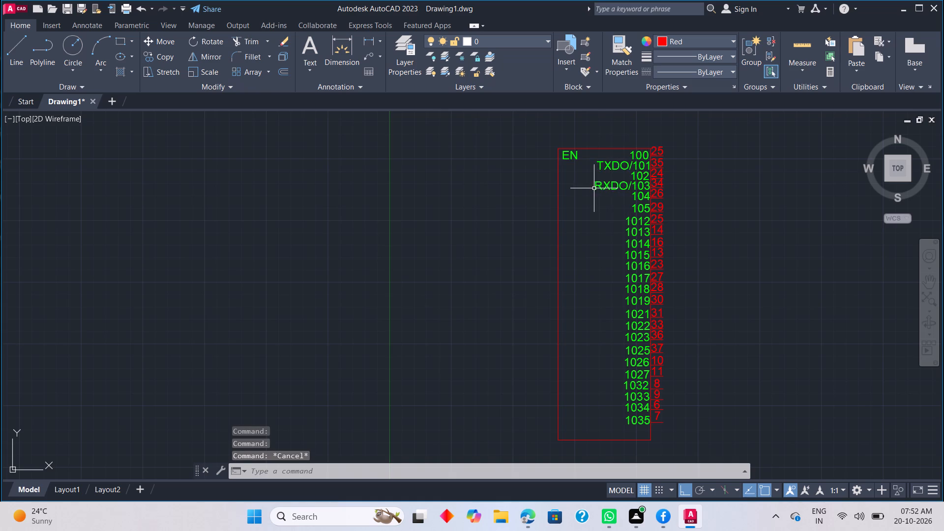
Move the EN label and all green labels from 100 down to 1035 horizontally out of the rectangle, clear of the red pin numbers.
click(572, 155)
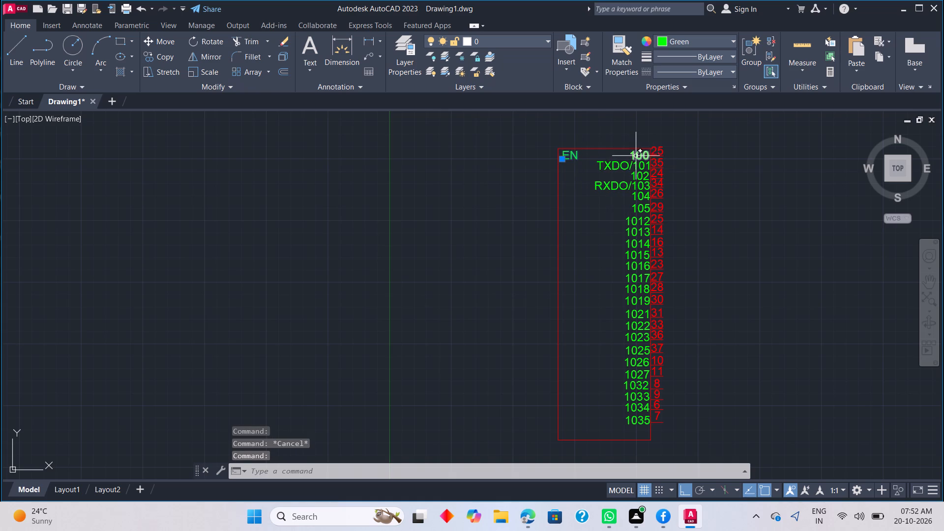
click(635, 156)
click(635, 165)
click(636, 178)
click(636, 186)
click(637, 199)
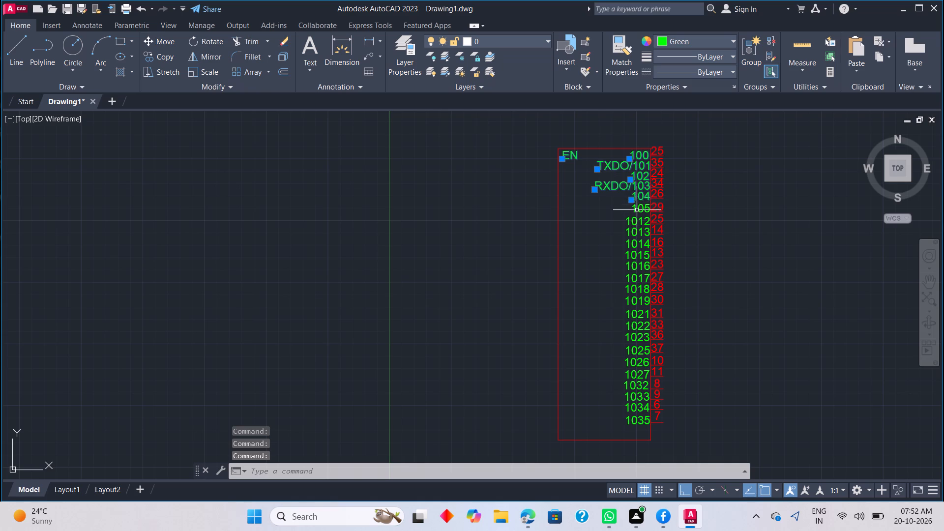
click(640, 212)
click(640, 221)
click(642, 237)
click(644, 248)
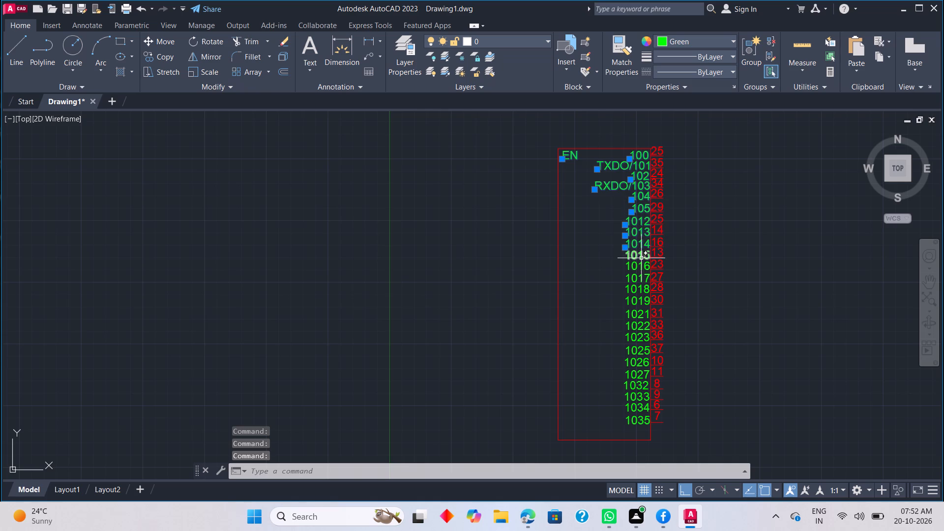
click(641, 259)
click(643, 268)
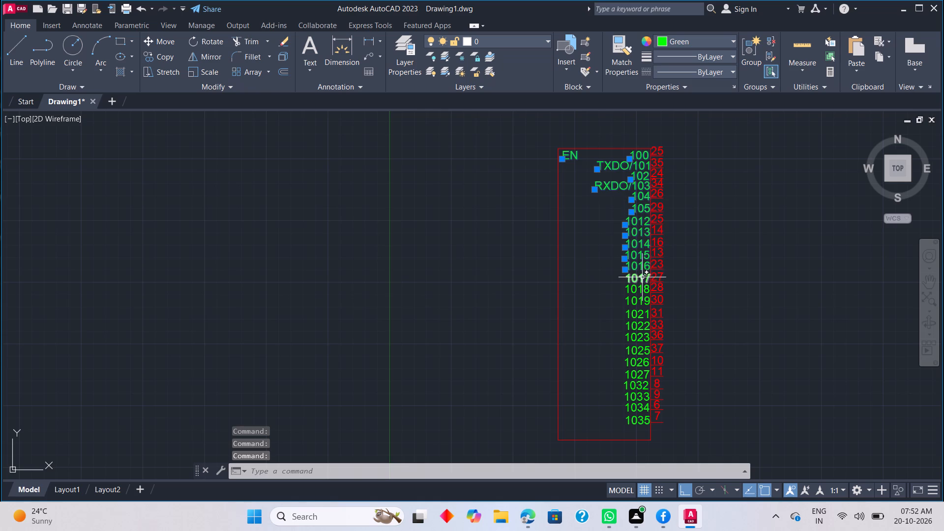
click(642, 278)
click(638, 293)
click(635, 308)
click(638, 299)
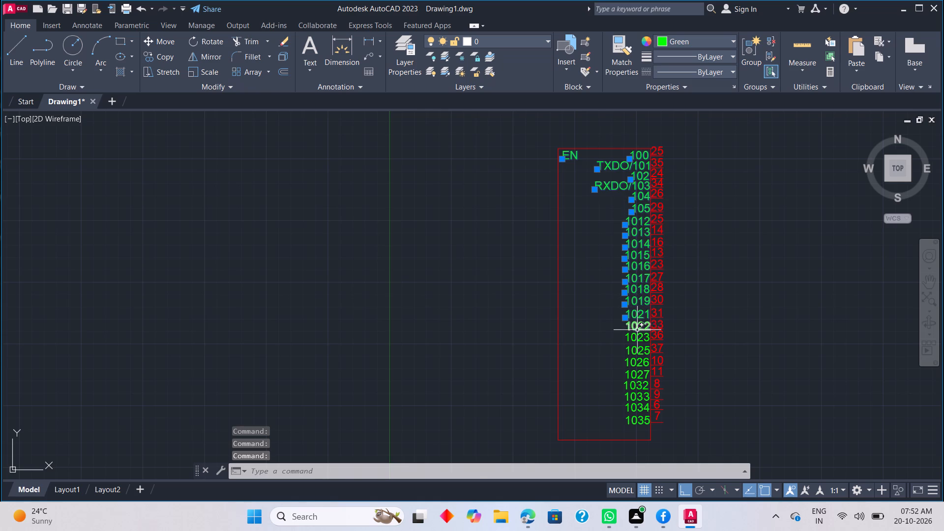
click(638, 331)
click(644, 343)
click(642, 337)
click(642, 347)
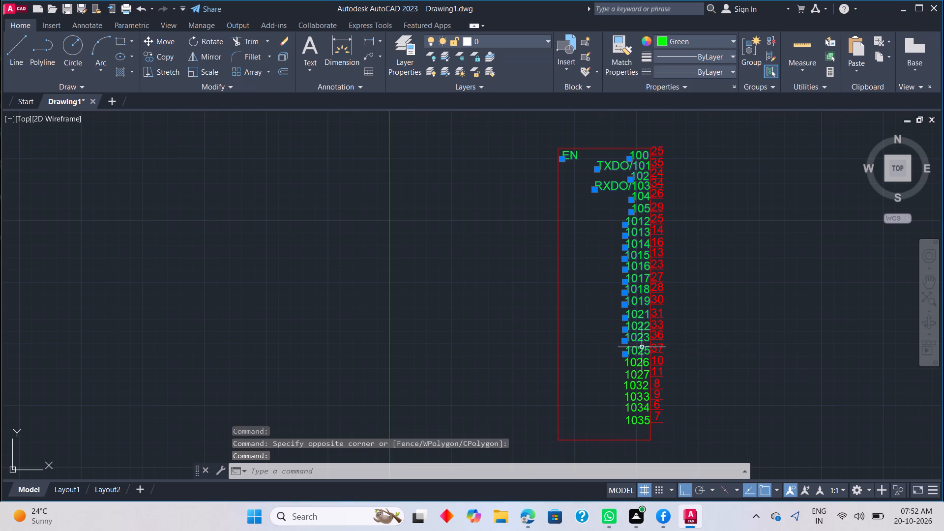
click(638, 362)
click(643, 372)
click(642, 381)
click(641, 400)
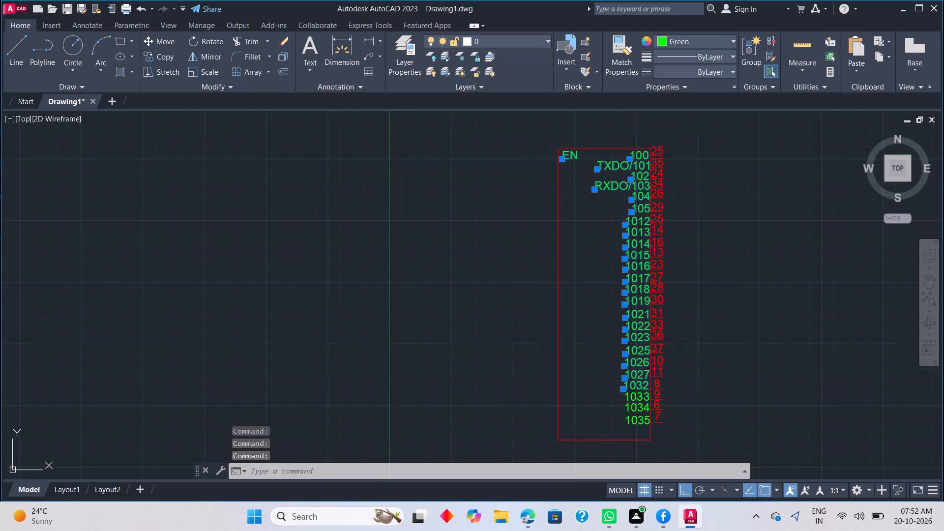
drag(642, 410, 641, 416)
click(643, 421)
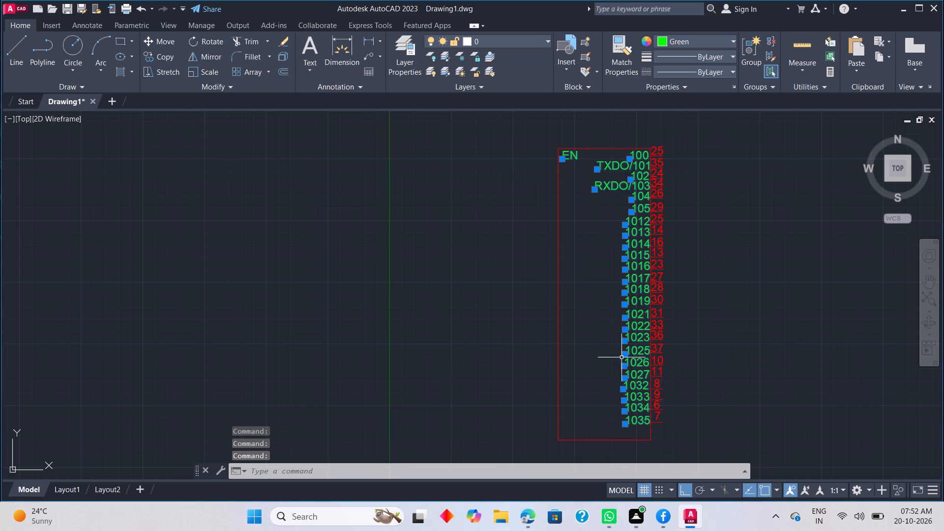
right_click(610, 251)
click(632, 289)
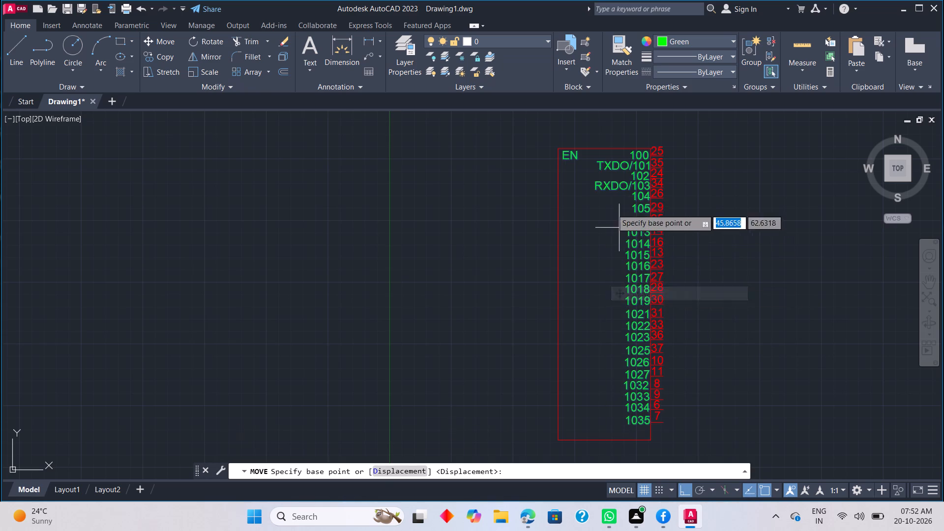
click(565, 151)
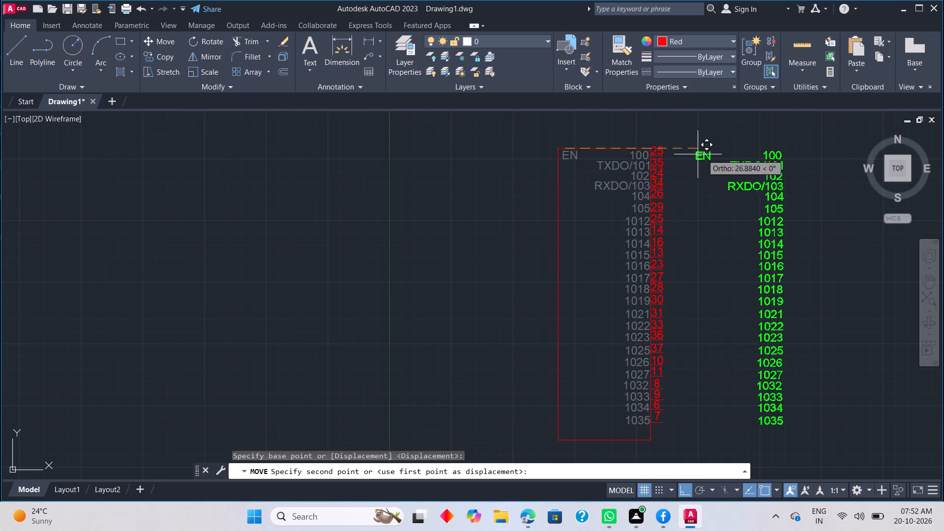
click(743, 153)
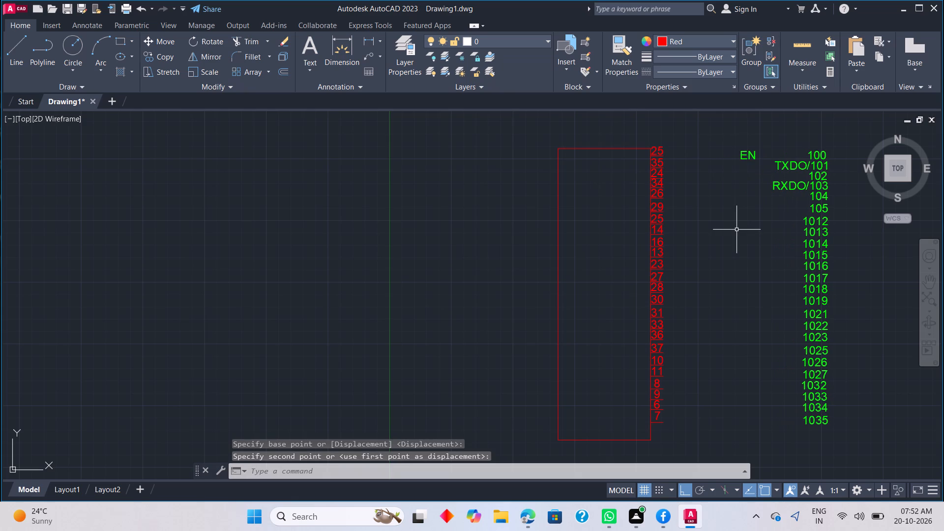
key(Escape)
Hatch the interior of the empty rectangle with the SOLID pattern in olive colour 153,155,55.
key(h)
key(space)
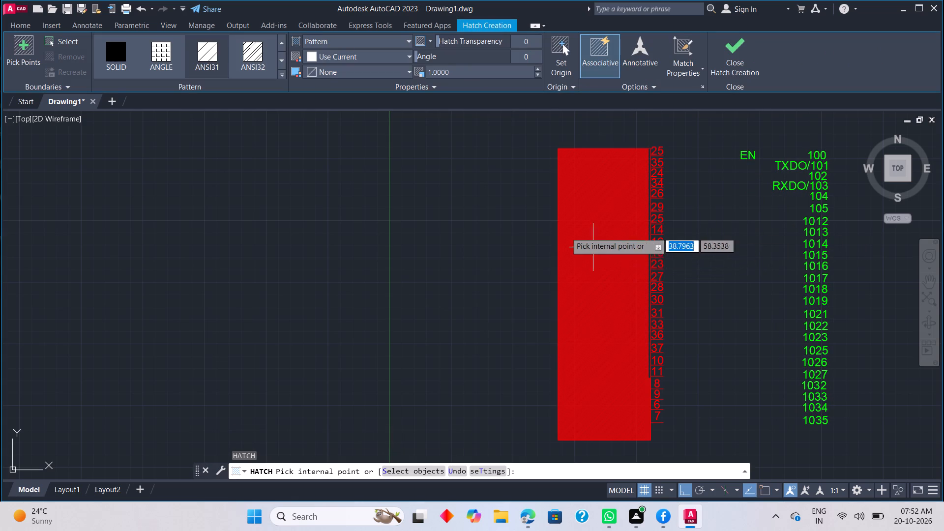
click(344, 53)
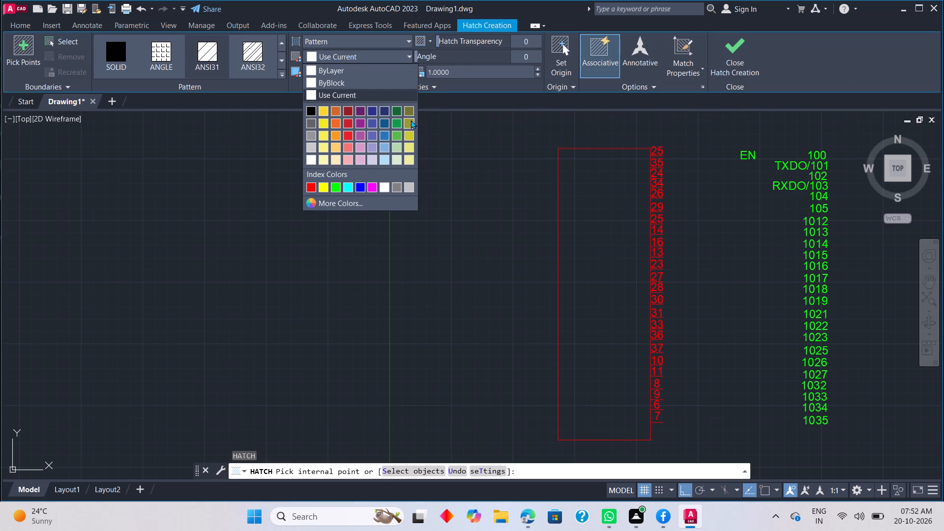
click(411, 120)
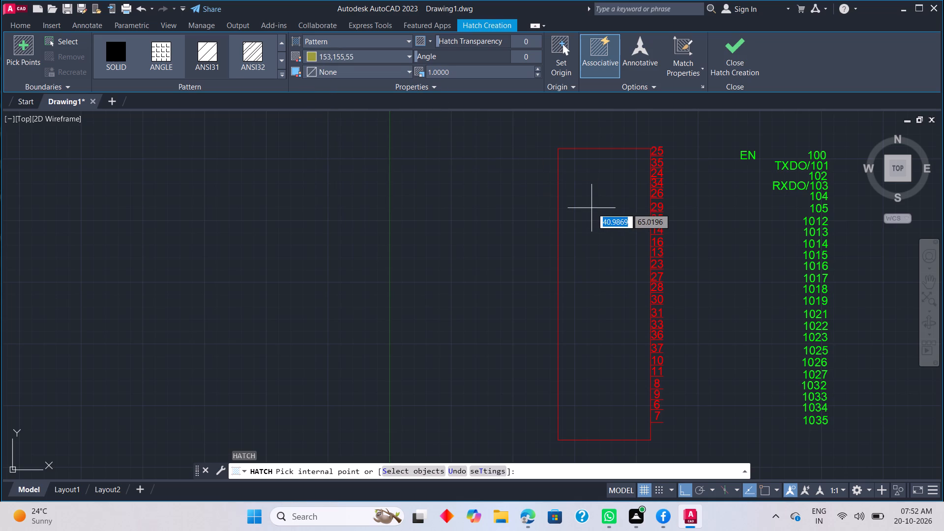
click(592, 208)
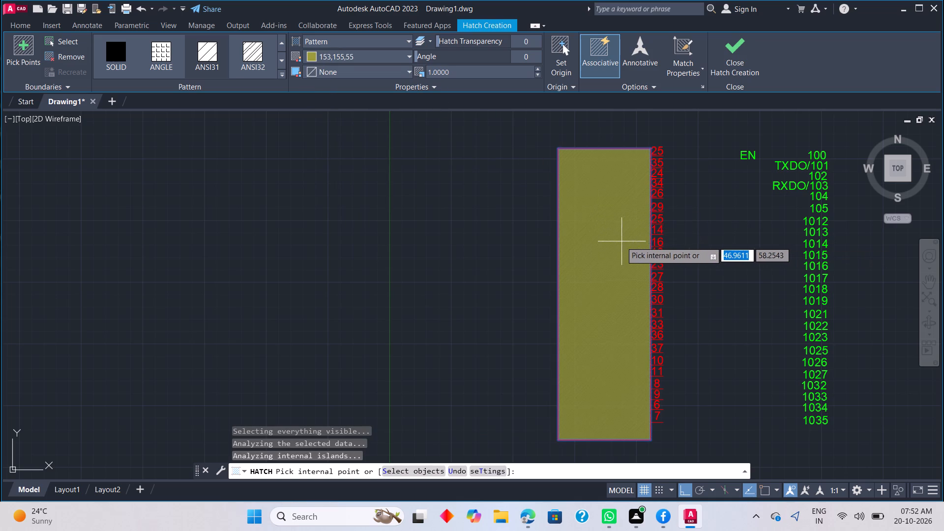
scroll(619, 241, up, 3)
scroll(619, 241, down, 3)
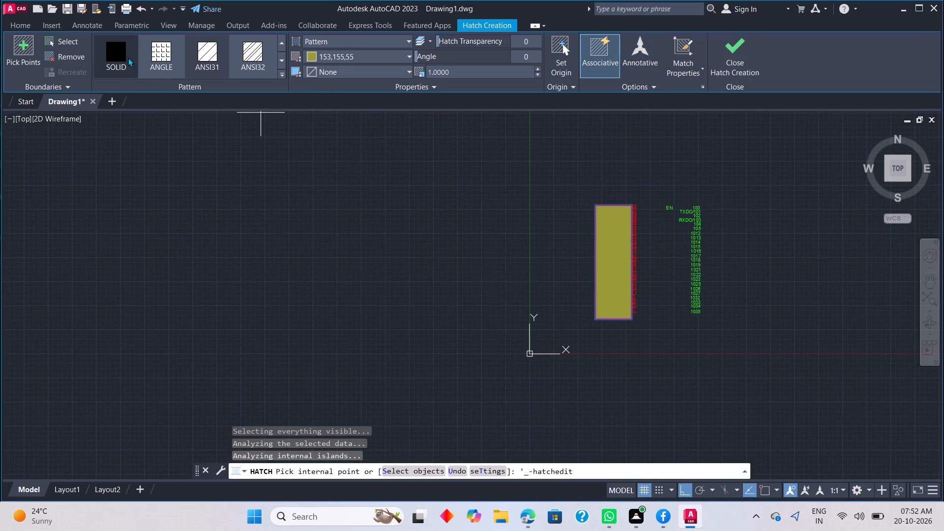
click(128, 58)
scroll(610, 242, up, 4)
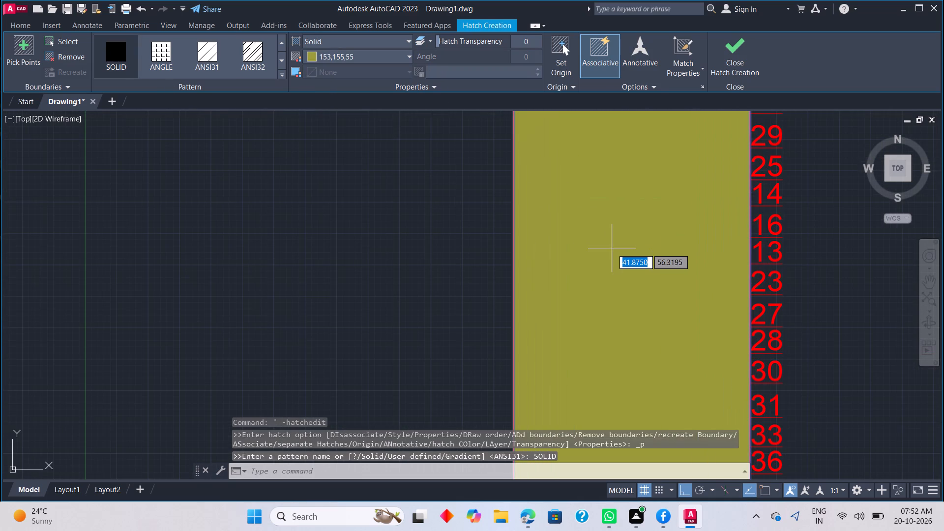
scroll(612, 248, up, 6)
scroll(612, 247, down, 6)
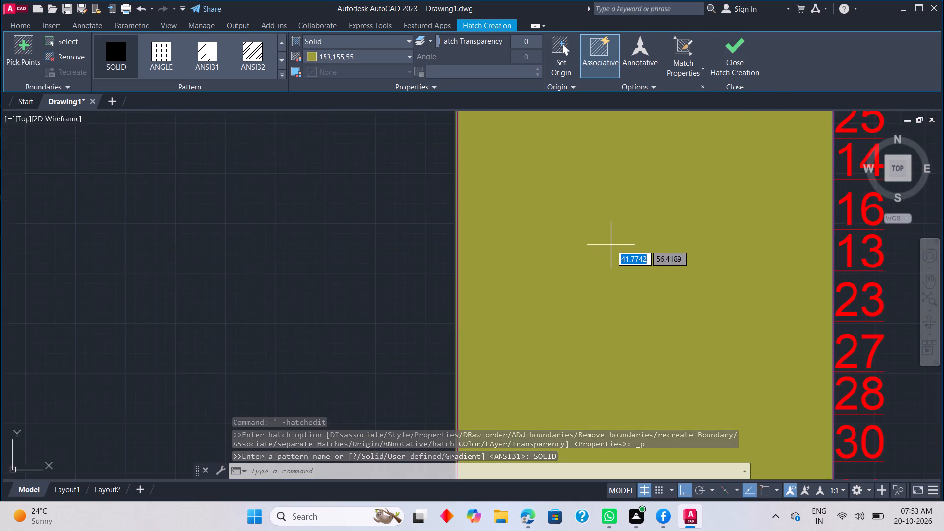
scroll(611, 245, down, 3)
key(Escape)
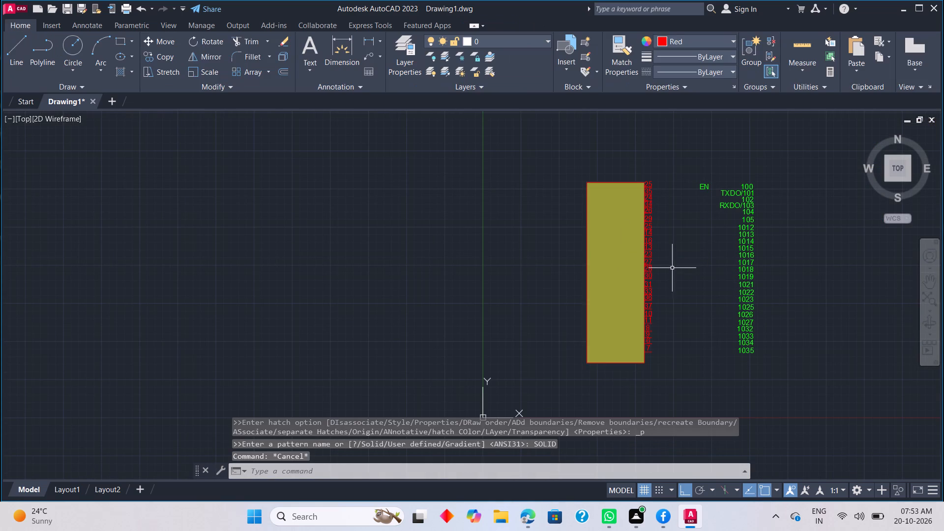
Move all the green labels about 36.5 units left, back inside the olive-filled rectangle with EN near its left edge.
click(685, 157)
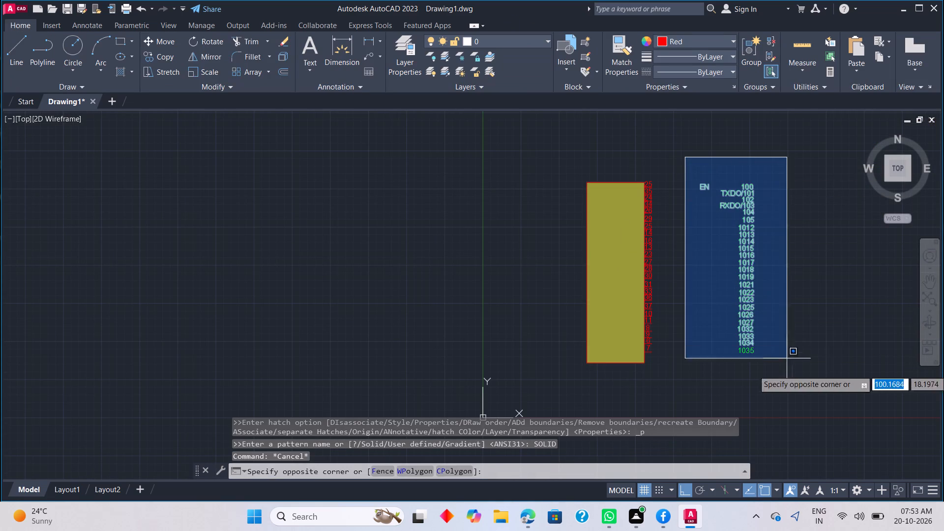
click(799, 382)
right_click(800, 336)
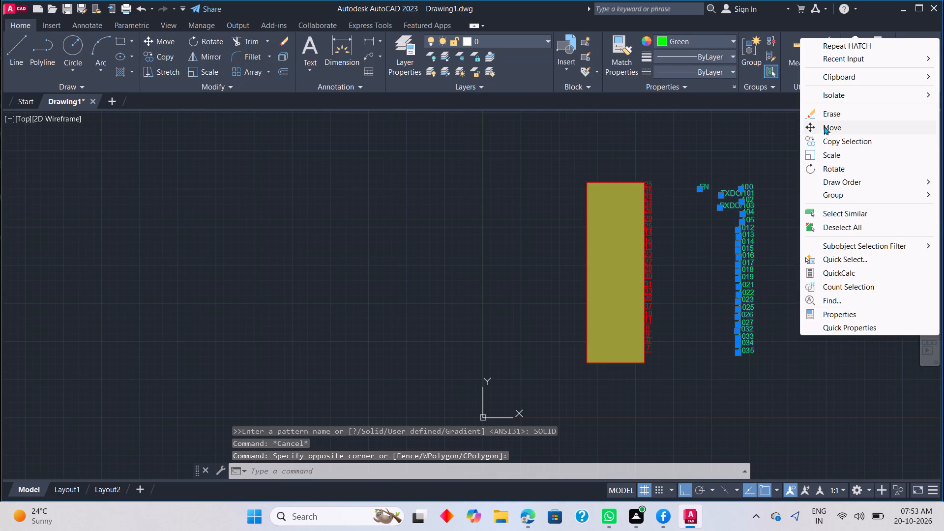
click(824, 126)
click(700, 183)
scroll(594, 203, up, 1)
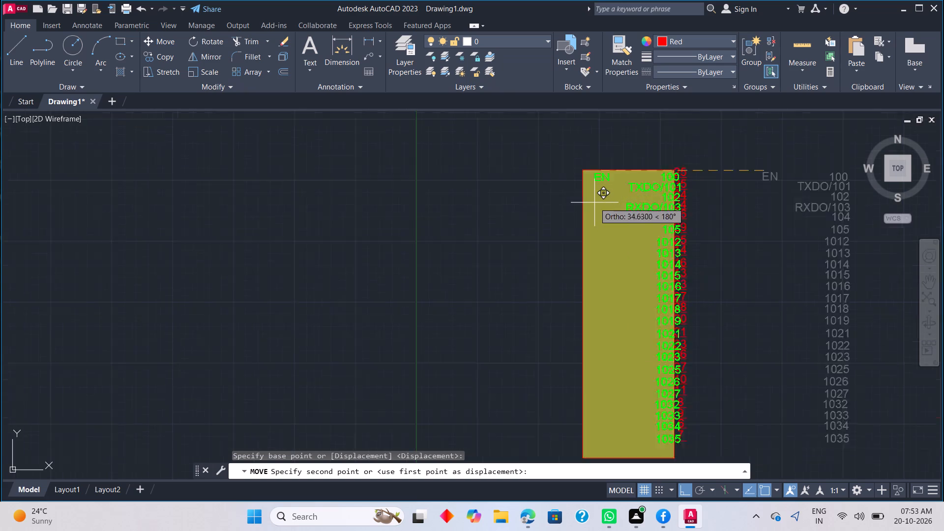
scroll(594, 203, up, 2)
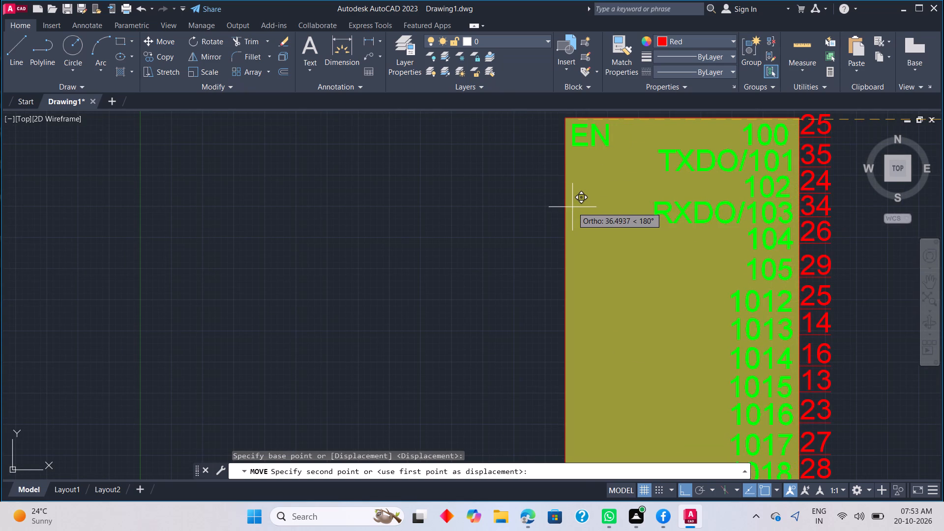
click(572, 207)
key(Escape)
Examine the filled pin diagram, checking the green labels against the red pin numbers and pin lines along its right edge.
scroll(510, 244, down, 4)
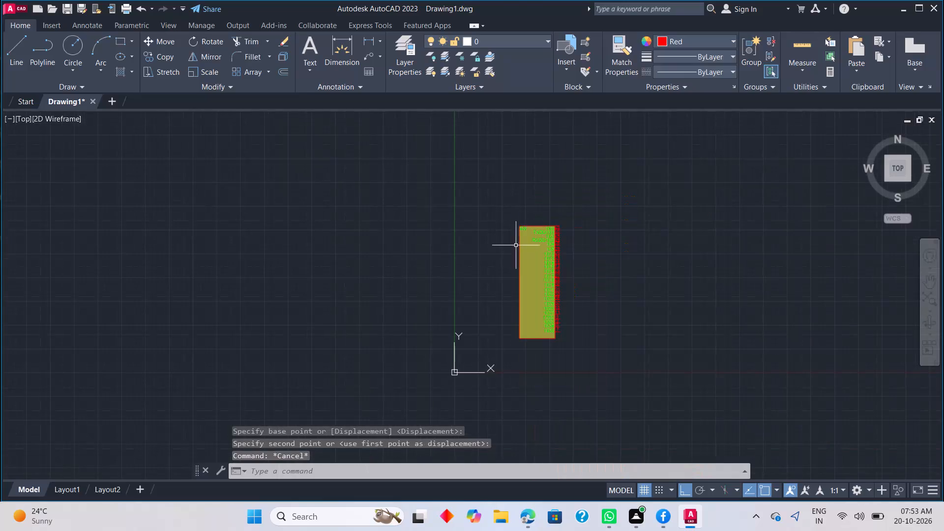
scroll(587, 296, up, 2)
middle_drag(584, 301, 684, 314)
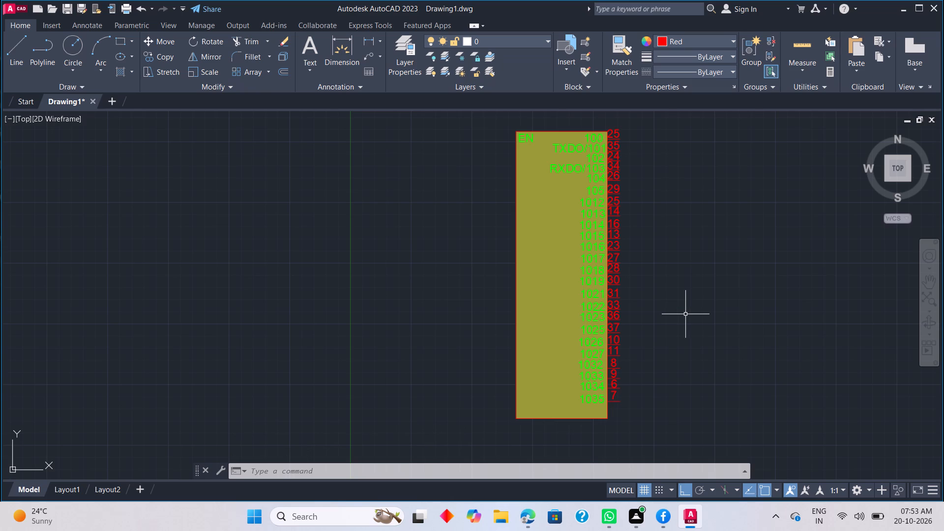
middle_drag(692, 322, 697, 319)
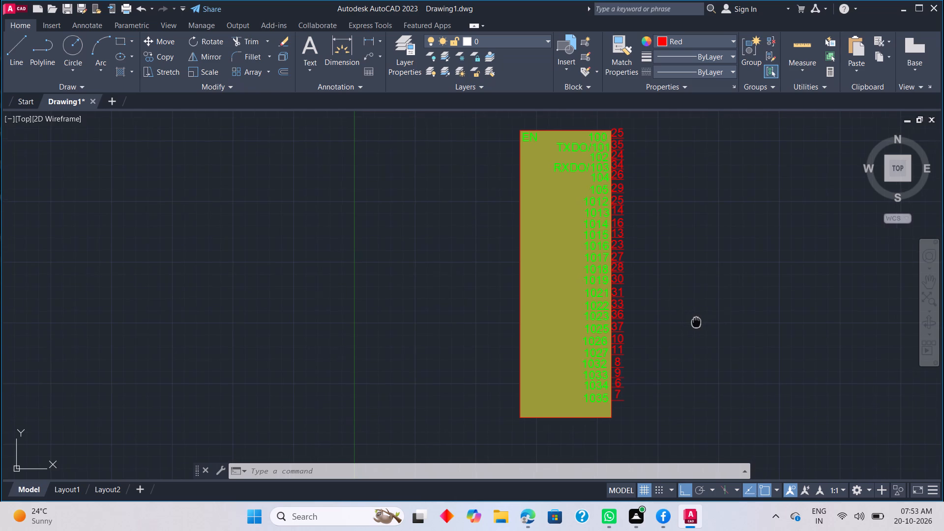
middle_drag(697, 319, 696, 318)
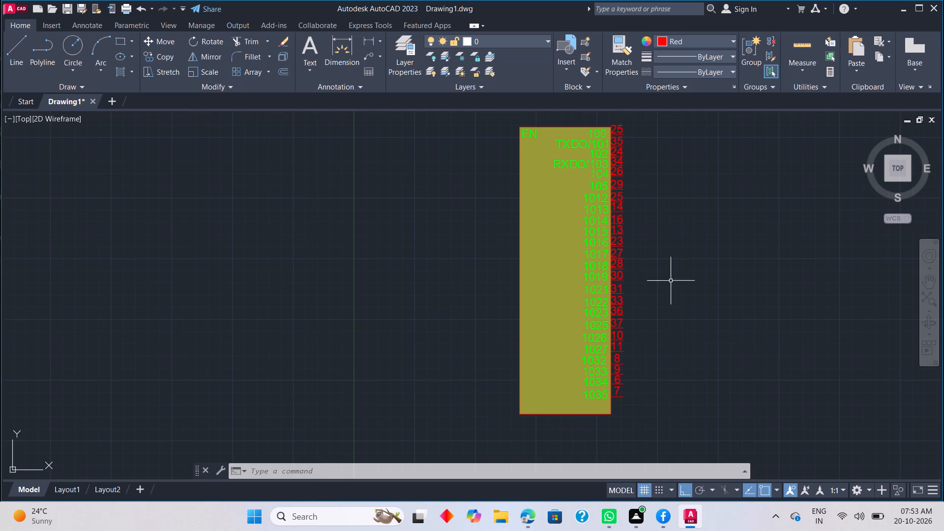
middle_drag(661, 289, 661, 272)
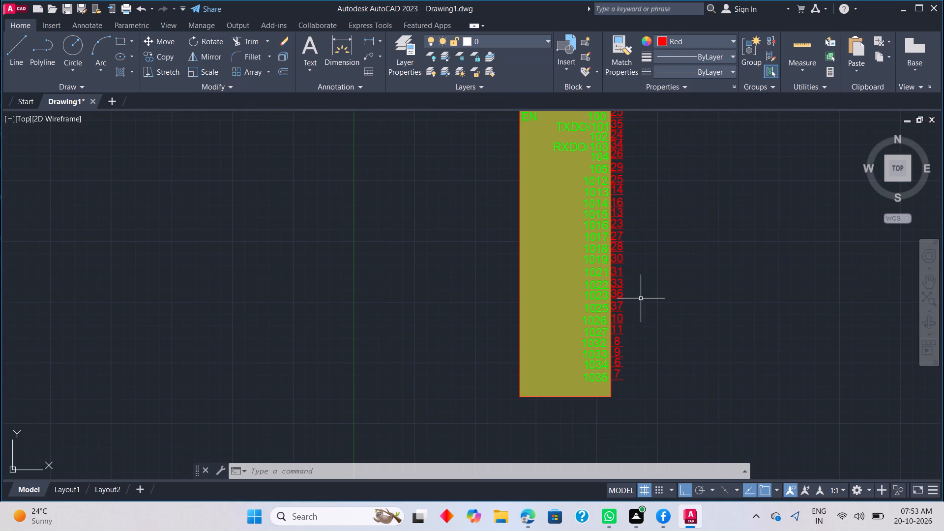
scroll(627, 323, up, 1)
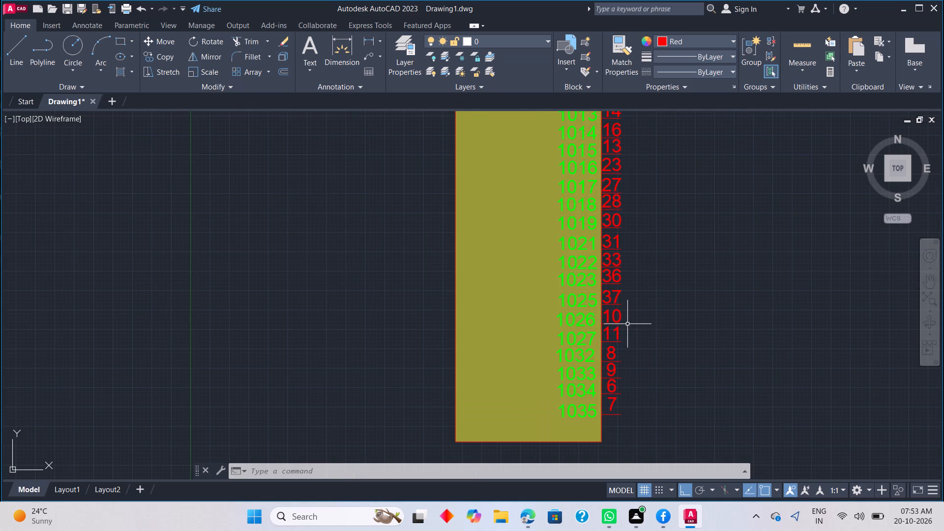
scroll(627, 324, up, 4)
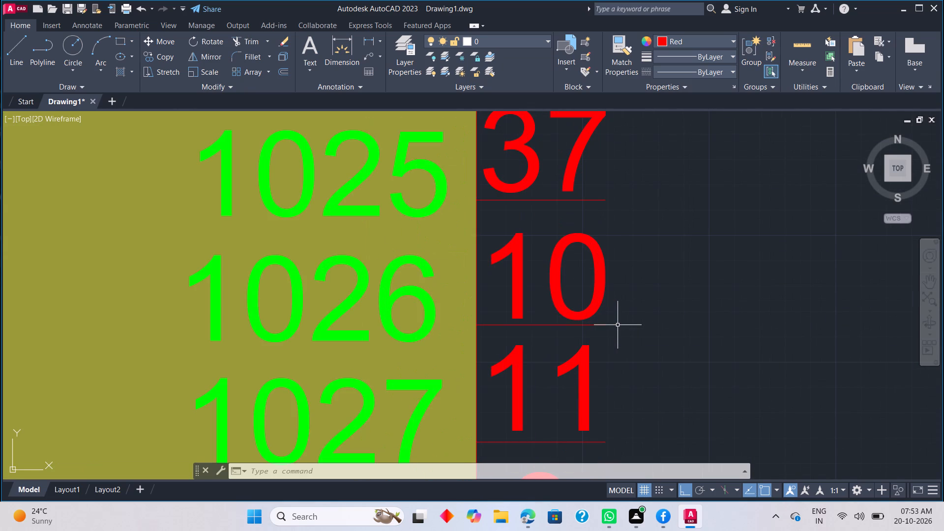
scroll(618, 324, down, 2)
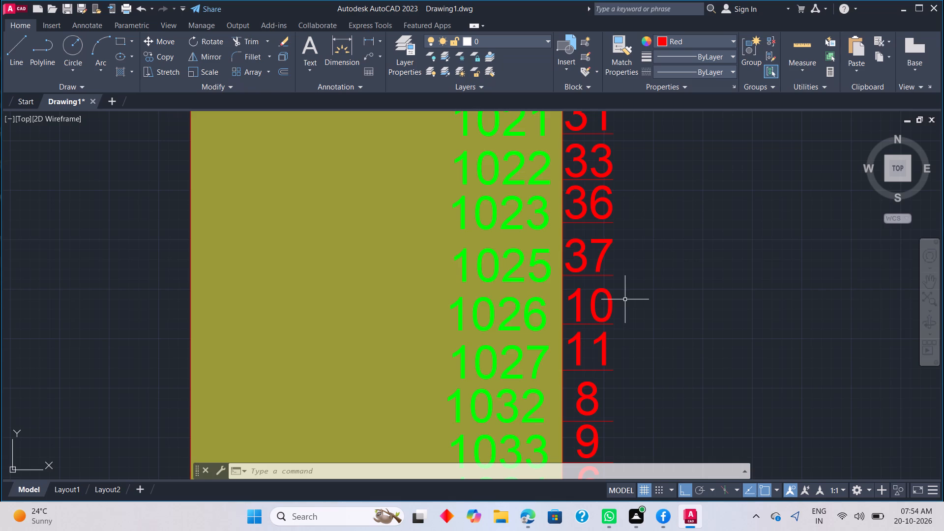
middle_drag(639, 340, 620, 305)
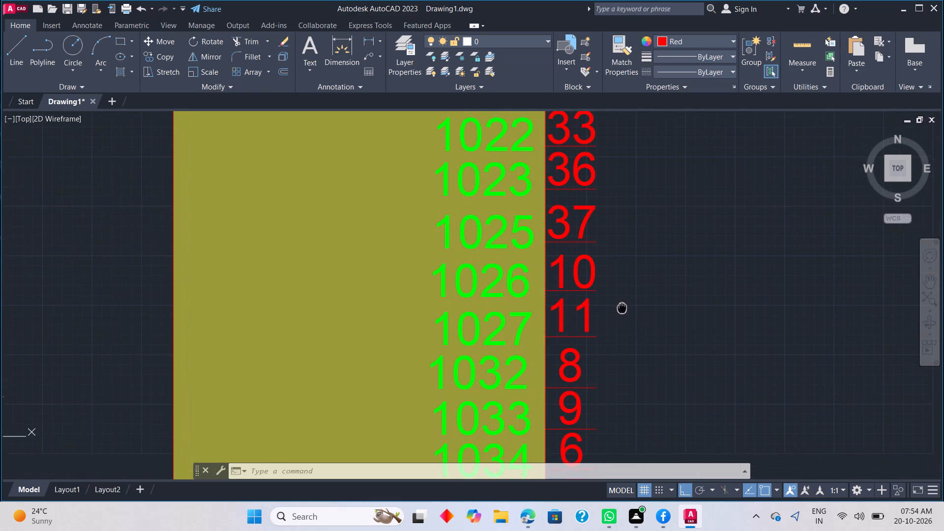
middle_drag(620, 305, 620, 304)
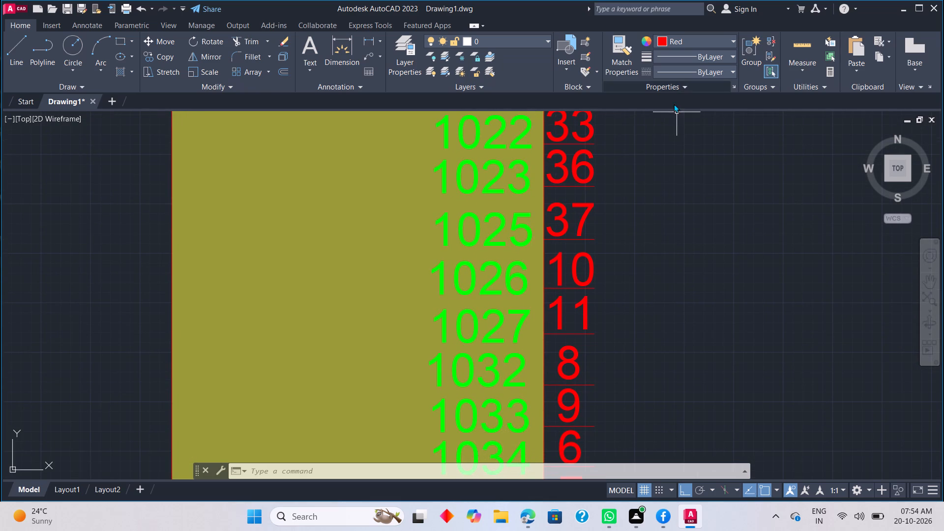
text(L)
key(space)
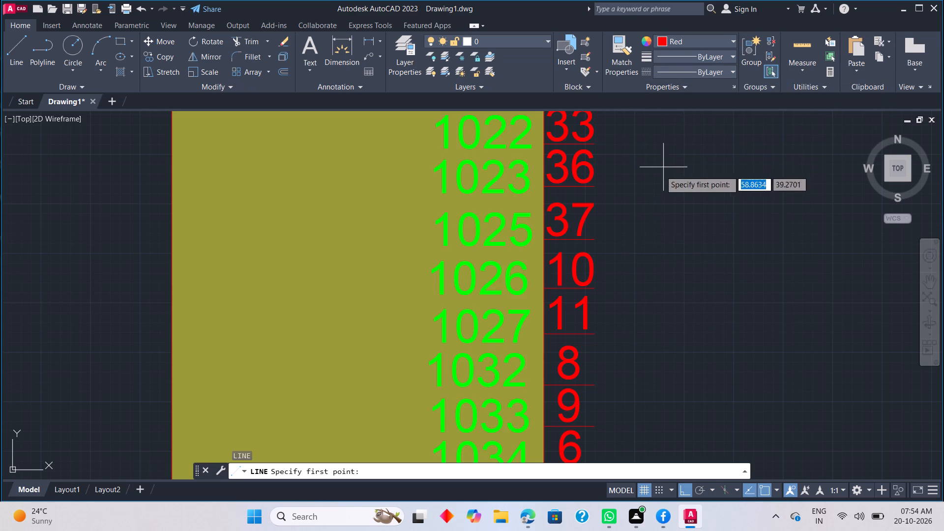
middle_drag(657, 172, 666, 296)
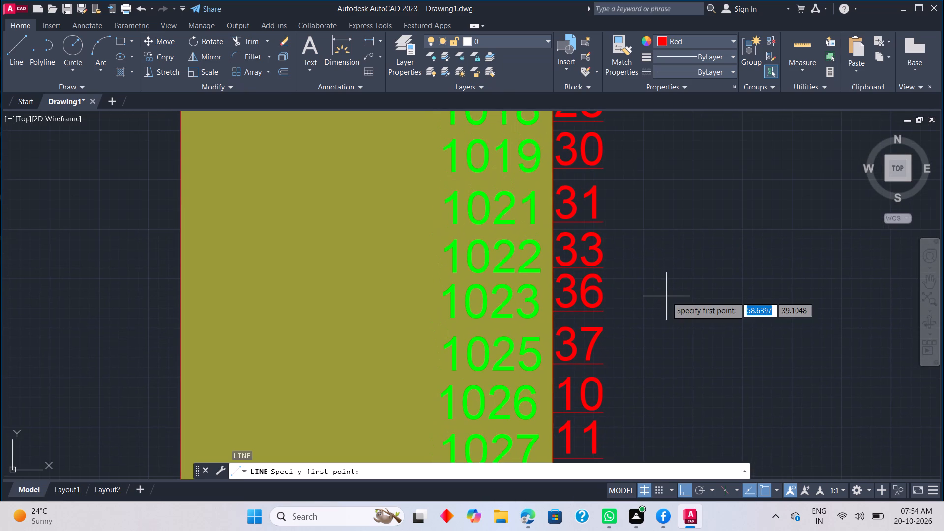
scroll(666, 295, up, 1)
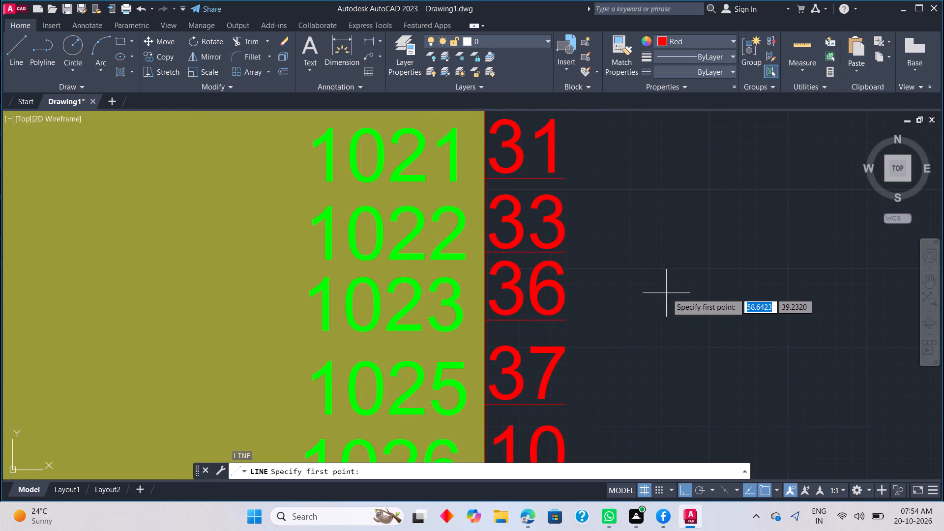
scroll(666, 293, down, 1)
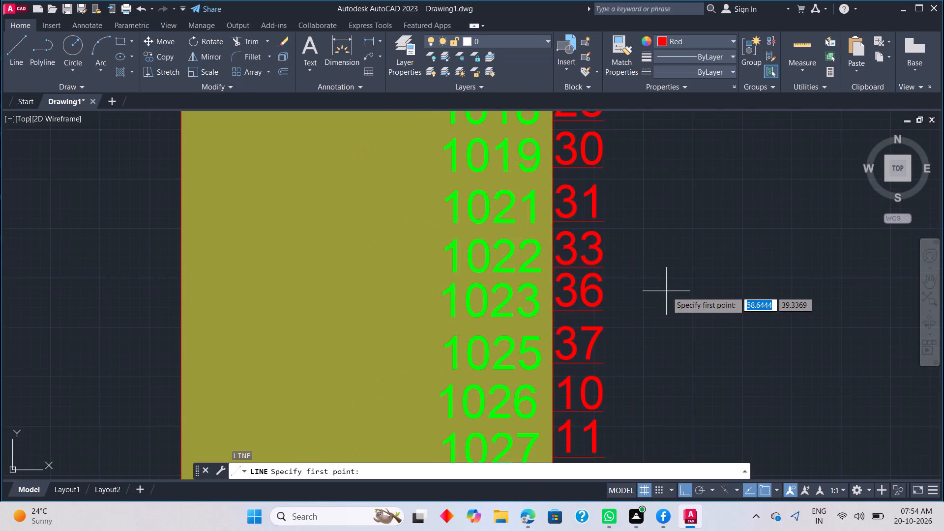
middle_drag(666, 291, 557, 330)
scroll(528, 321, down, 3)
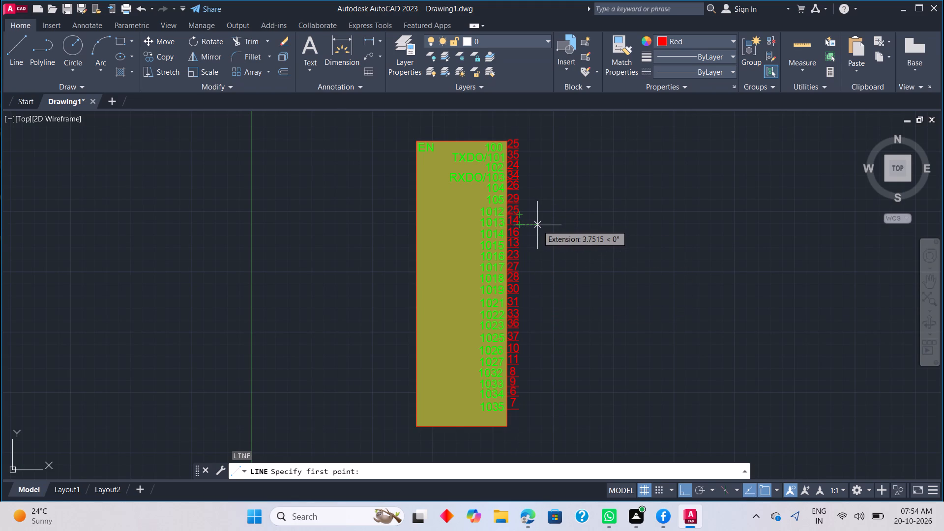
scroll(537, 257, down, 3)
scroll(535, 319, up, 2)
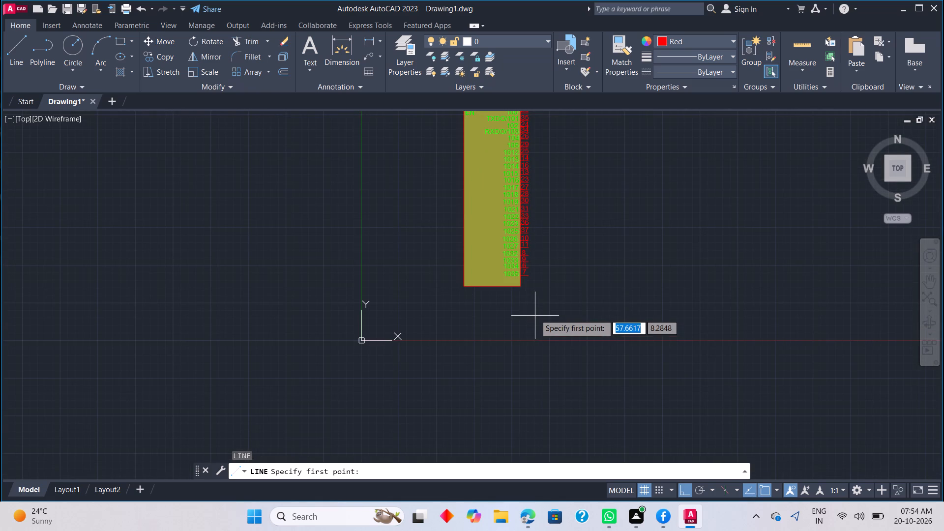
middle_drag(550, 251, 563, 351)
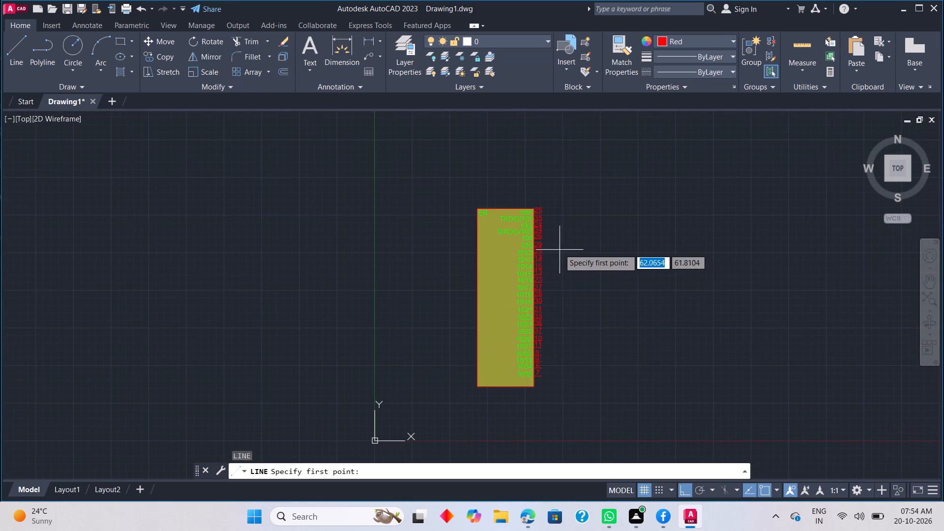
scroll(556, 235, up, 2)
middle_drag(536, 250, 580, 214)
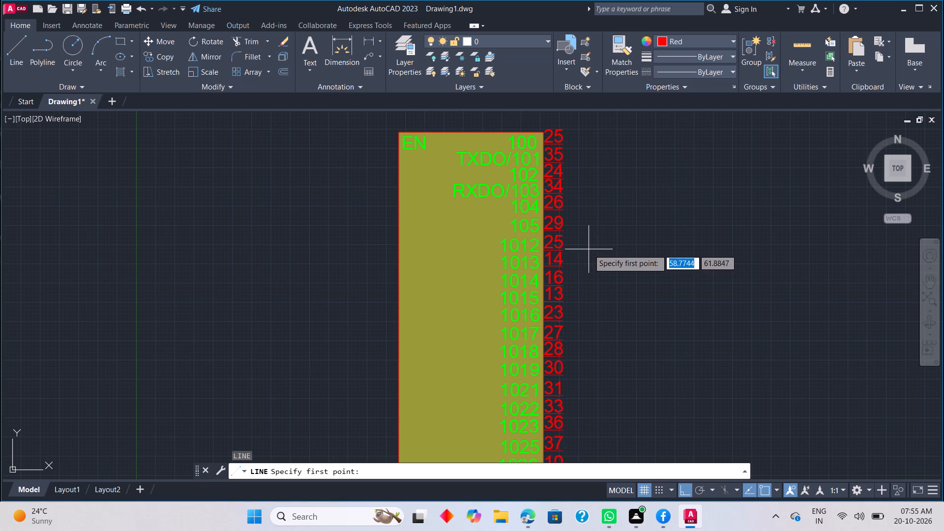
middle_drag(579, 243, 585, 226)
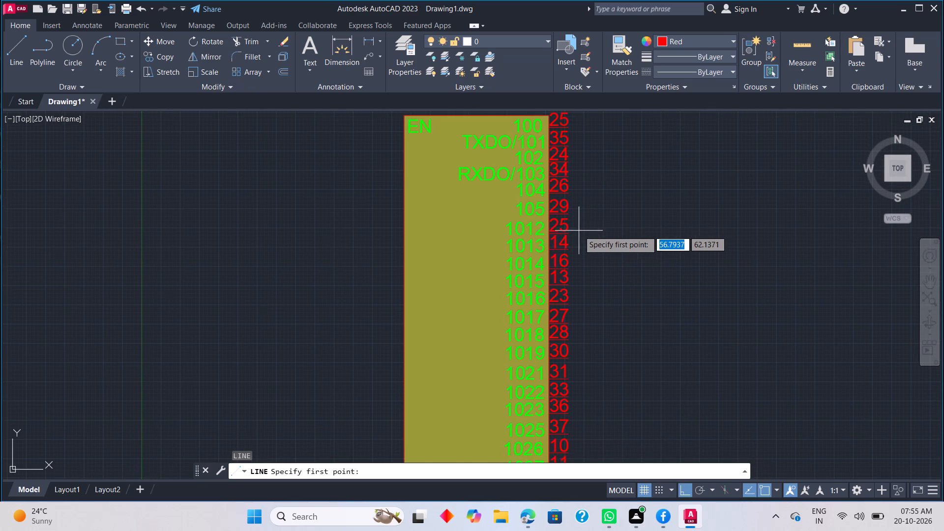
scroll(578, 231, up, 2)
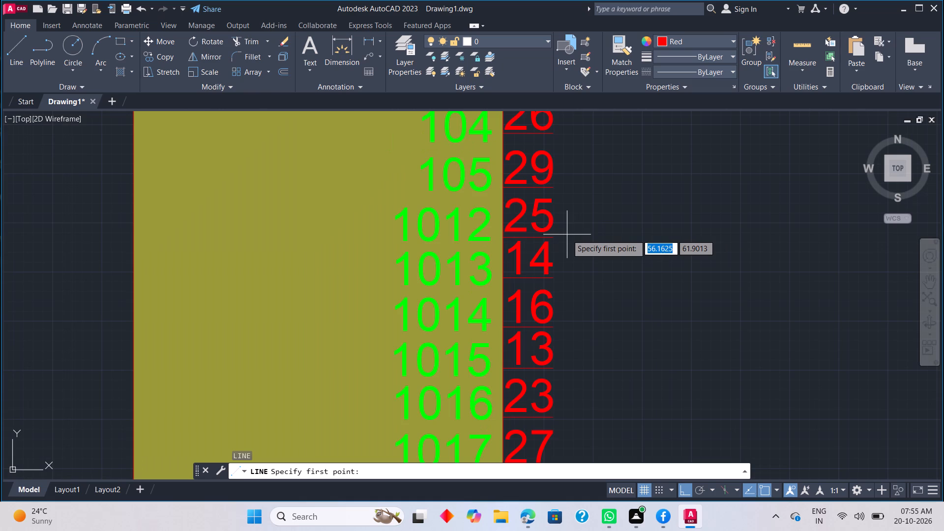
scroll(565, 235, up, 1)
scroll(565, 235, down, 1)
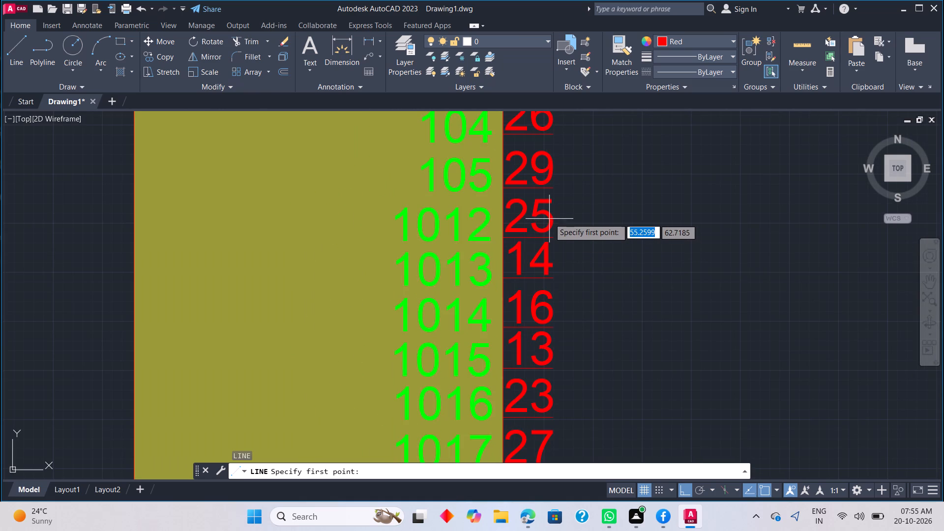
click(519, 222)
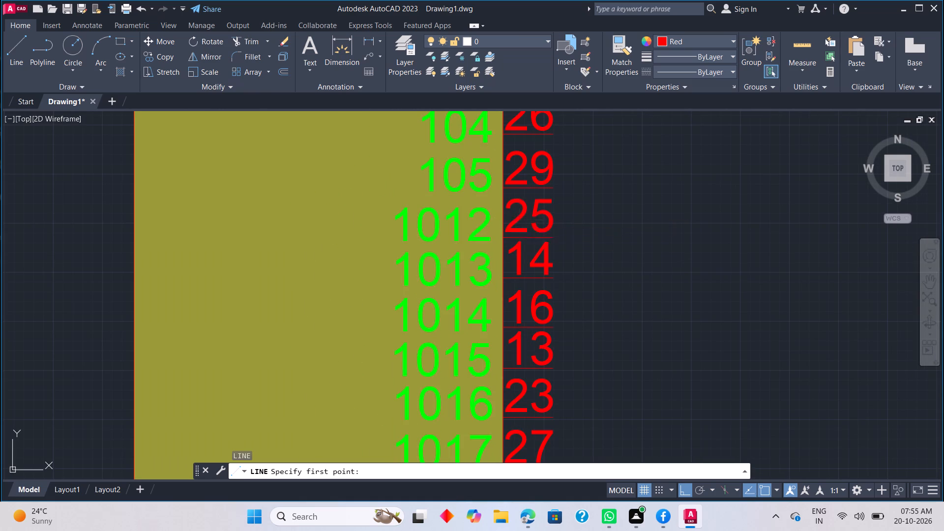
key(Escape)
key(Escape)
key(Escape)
Delete the duplicate red pin number 25 beside the green label 1012.
double_click(546, 226)
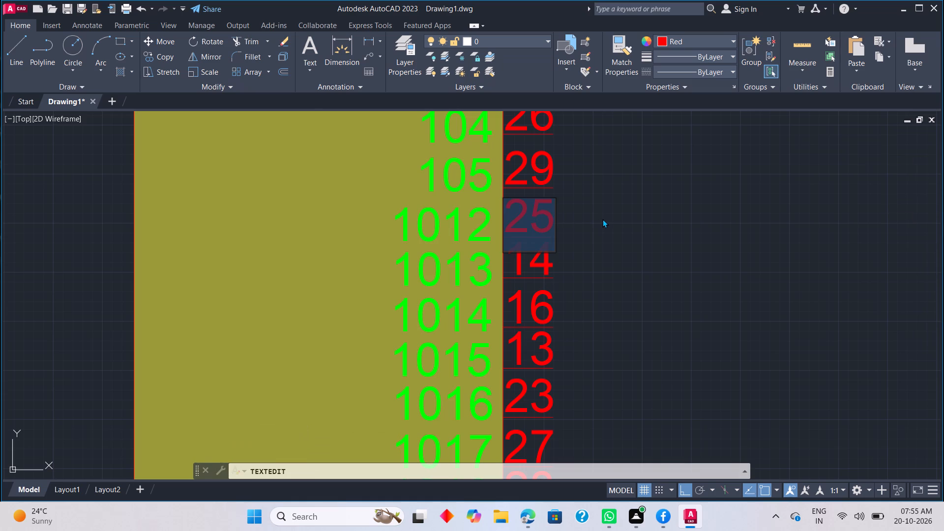
key(Escape)
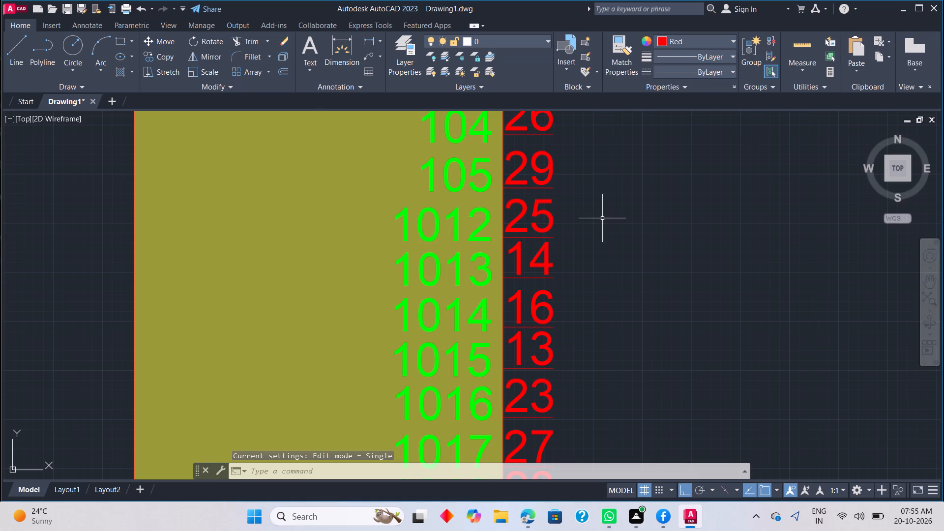
click(538, 210)
right_click(570, 210)
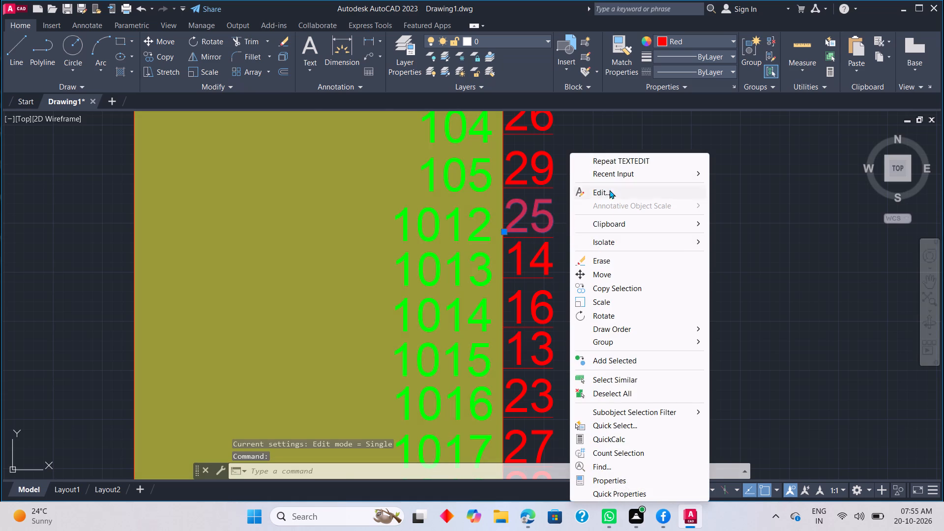
click(638, 132)
key(Delete)
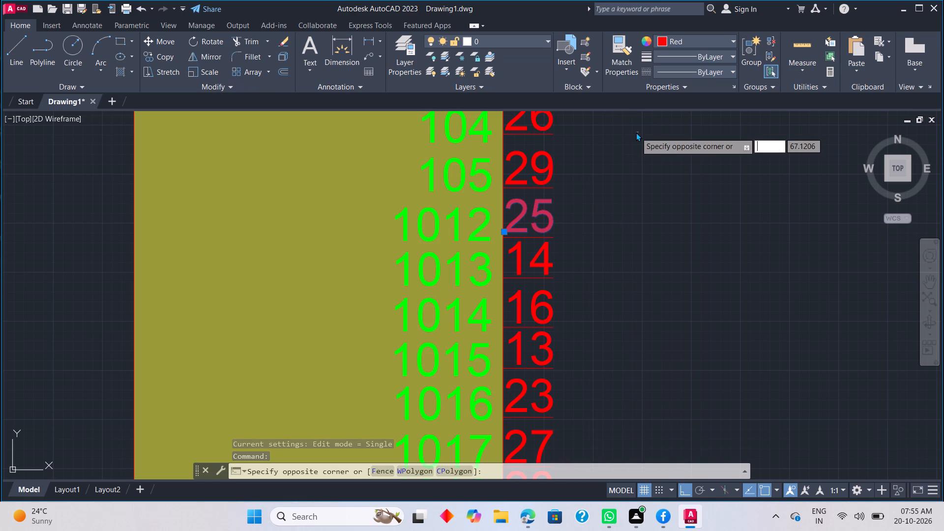
click(633, 132)
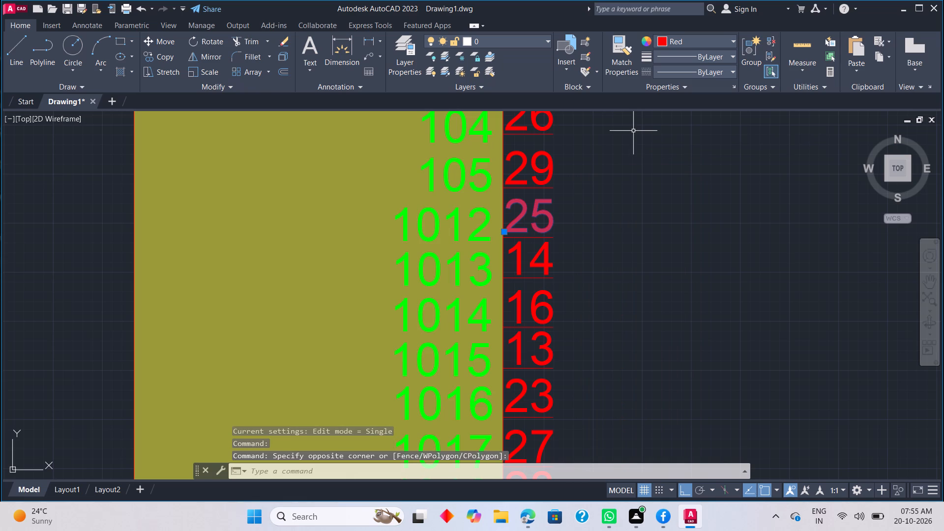
key(Delete)
Move the red pin numbers from 14 down to 7 vertically up about 2.46 units, so 14 sits beside label 1012.
scroll(629, 126, down, 4)
scroll(637, 195, up, 2)
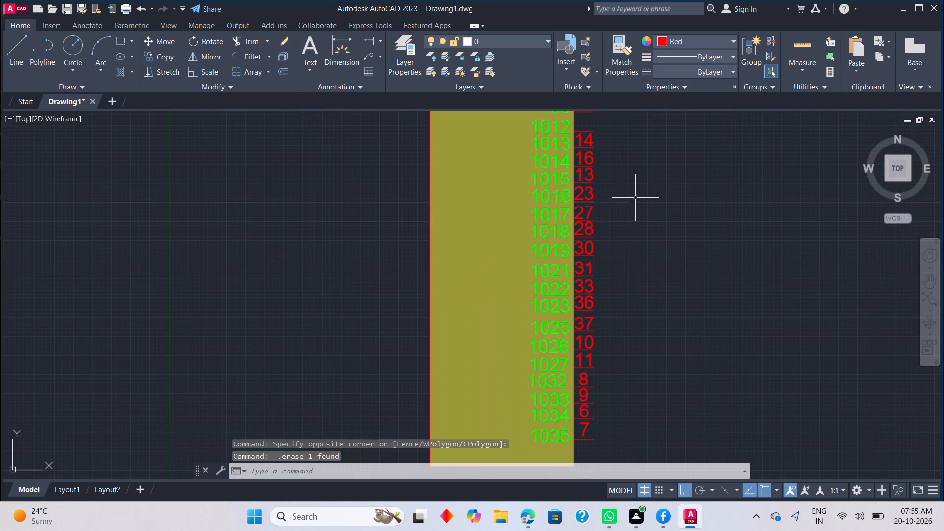
click(593, 142)
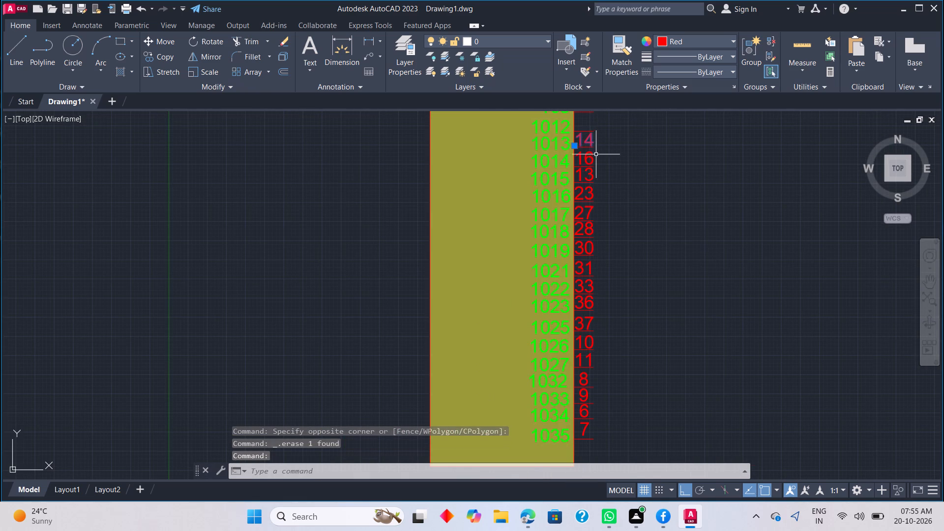
click(592, 158)
click(591, 177)
click(593, 189)
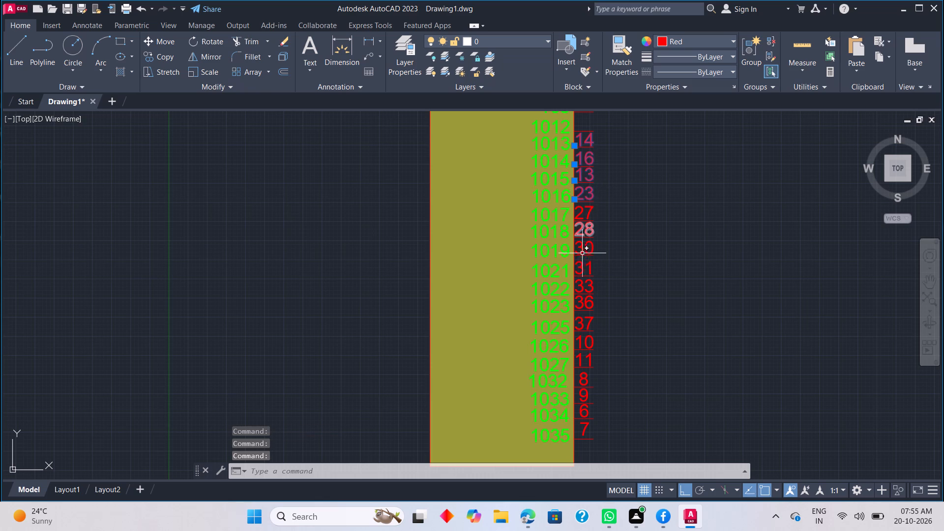
click(587, 205)
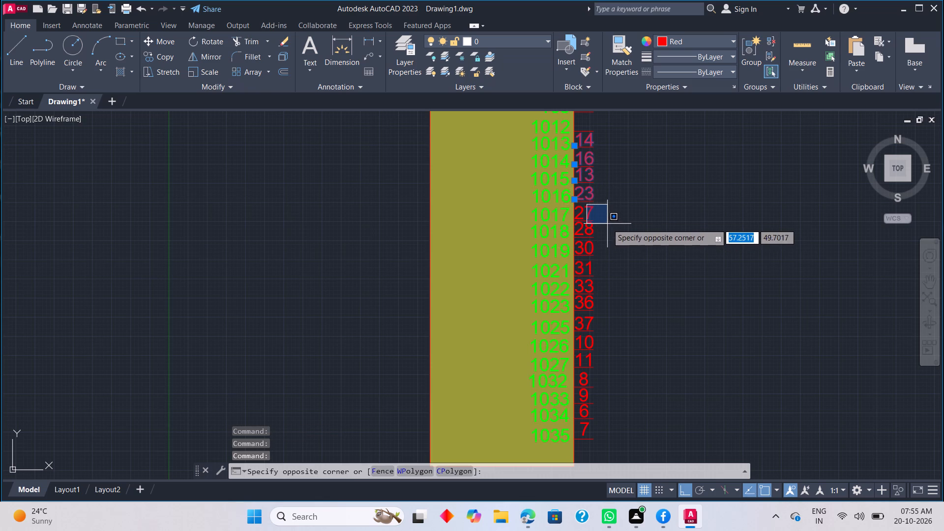
key(Escape)
click(589, 209)
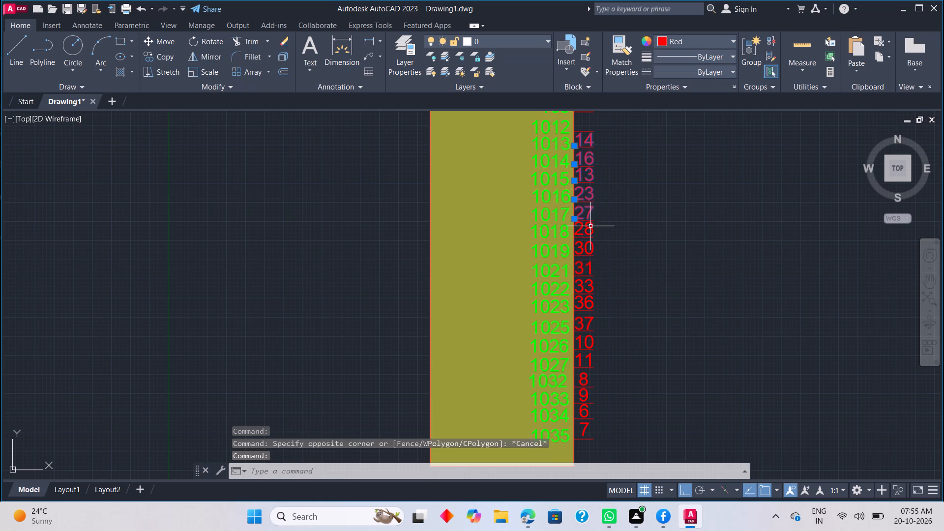
click(590, 226)
click(587, 244)
click(590, 262)
click(592, 283)
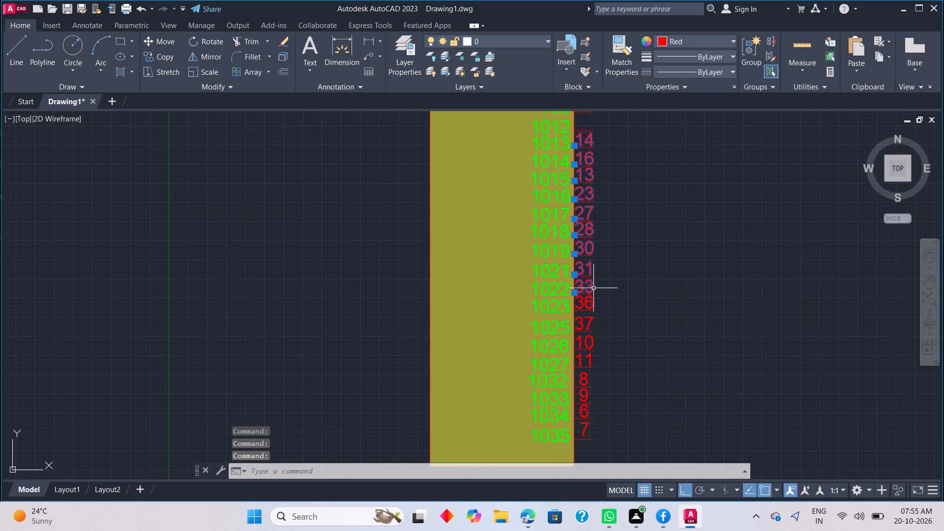
click(592, 301)
click(594, 318)
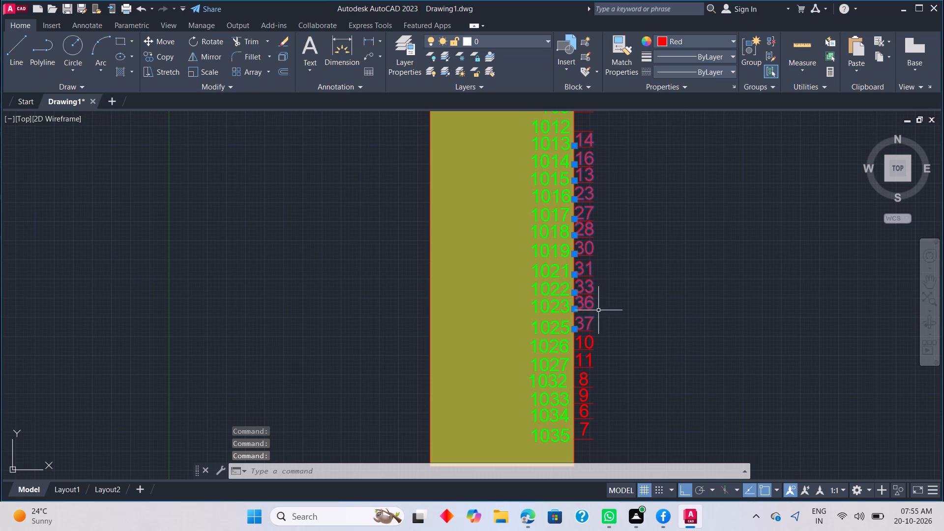
click(591, 346)
click(588, 357)
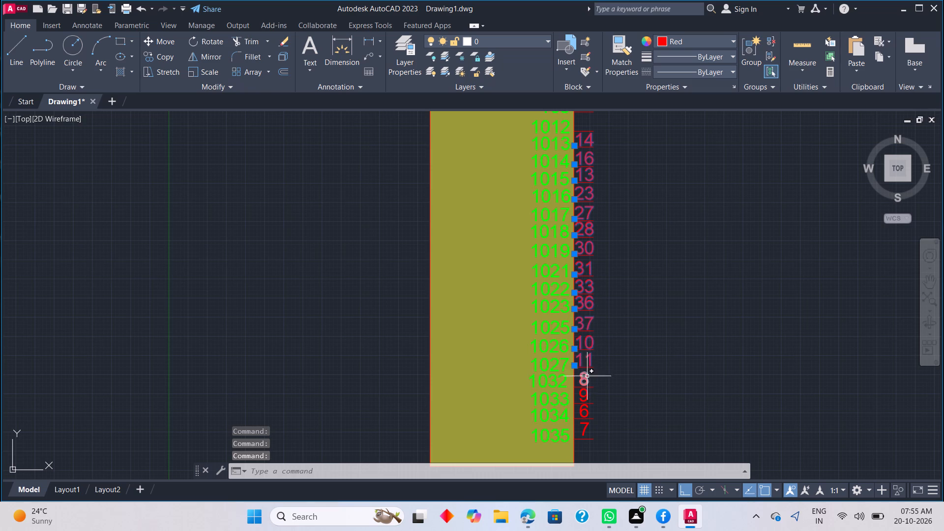
click(587, 377)
click(584, 398)
click(587, 407)
click(588, 424)
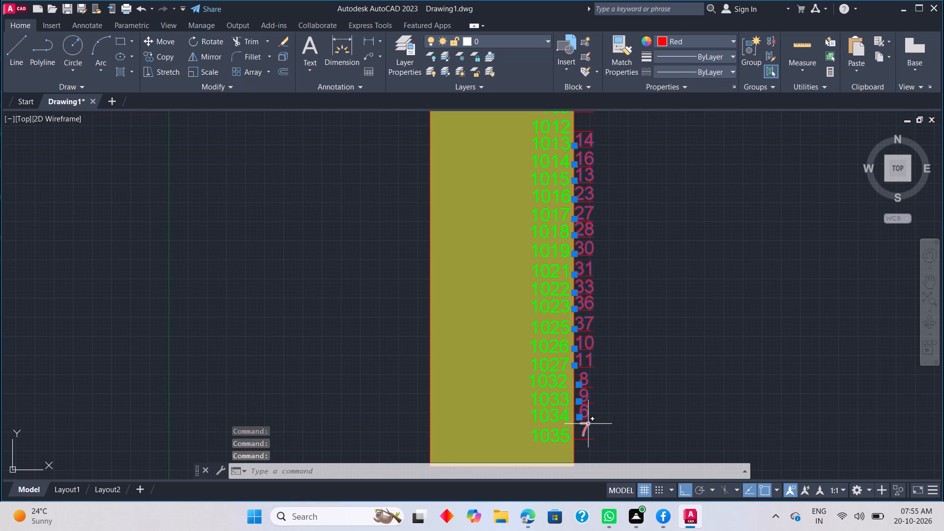
right_click(617, 320)
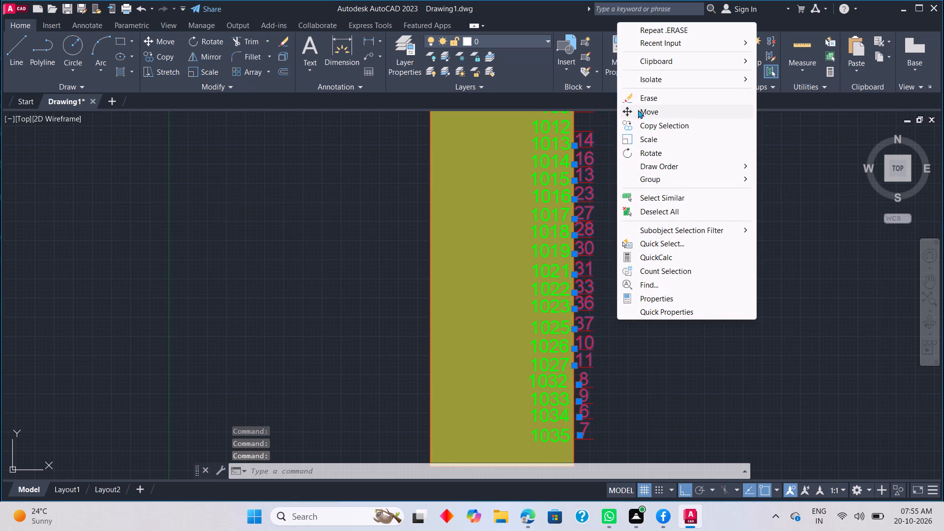
click(638, 110)
middle_drag(614, 137, 651, 279)
scroll(635, 295, up, 2)
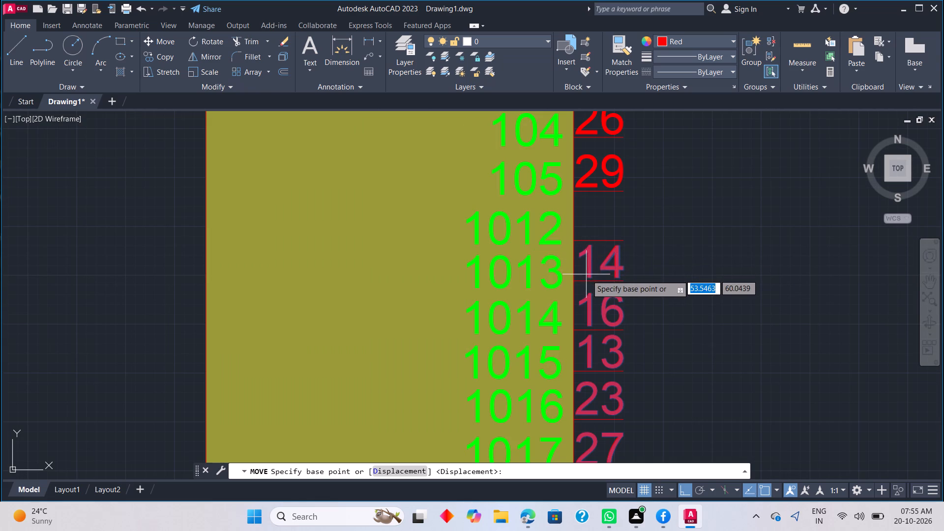
scroll(589, 277, up, 2)
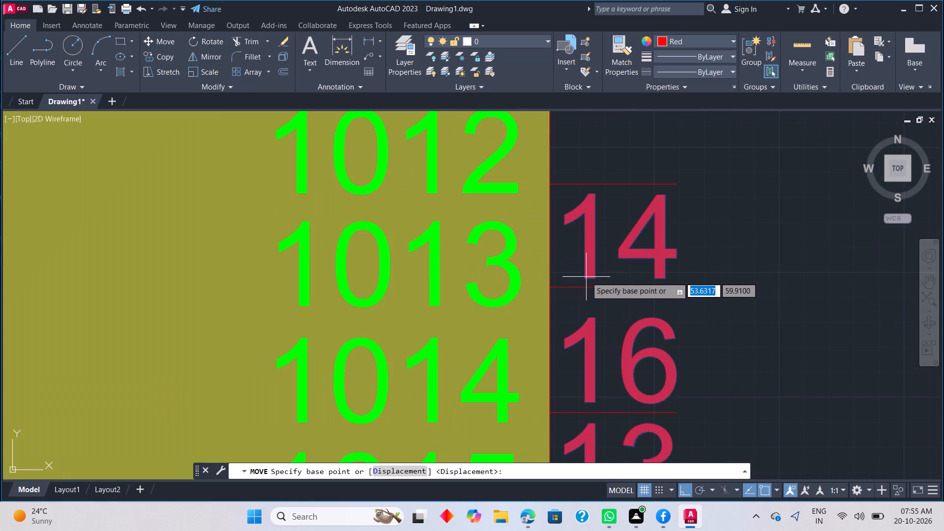
click(584, 279)
middle_drag(557, 163, 572, 258)
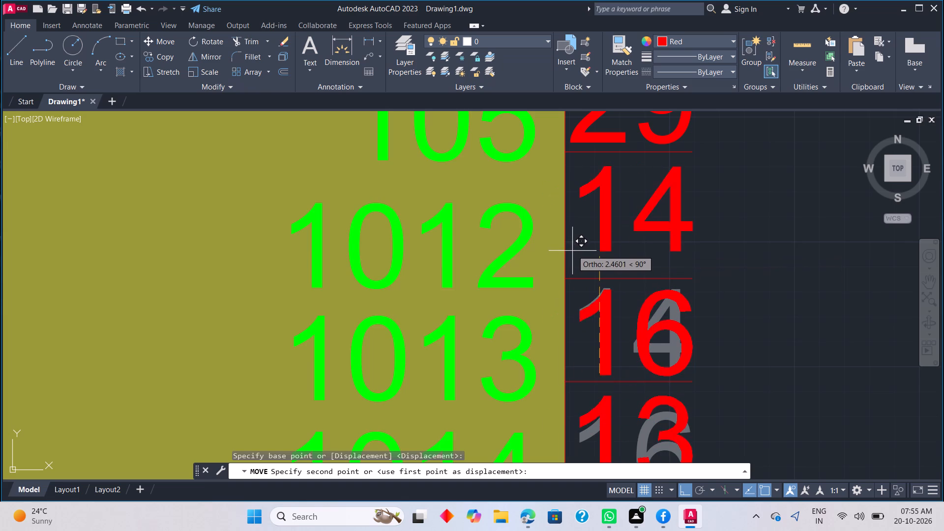
click(572, 251)
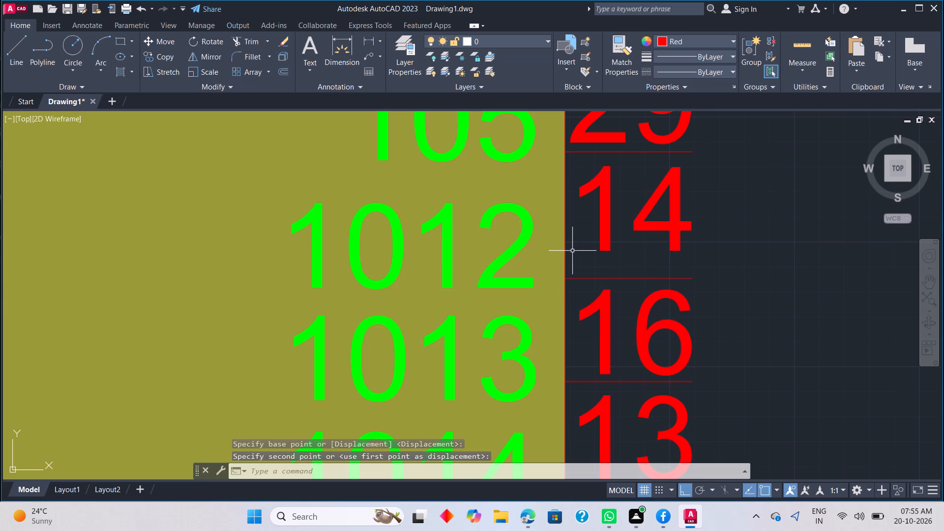
key(Escape)
key(grave)
Examine the shifted red pin numbers against the pin lines and green labels down to 1035.
scroll(686, 270, down, 4)
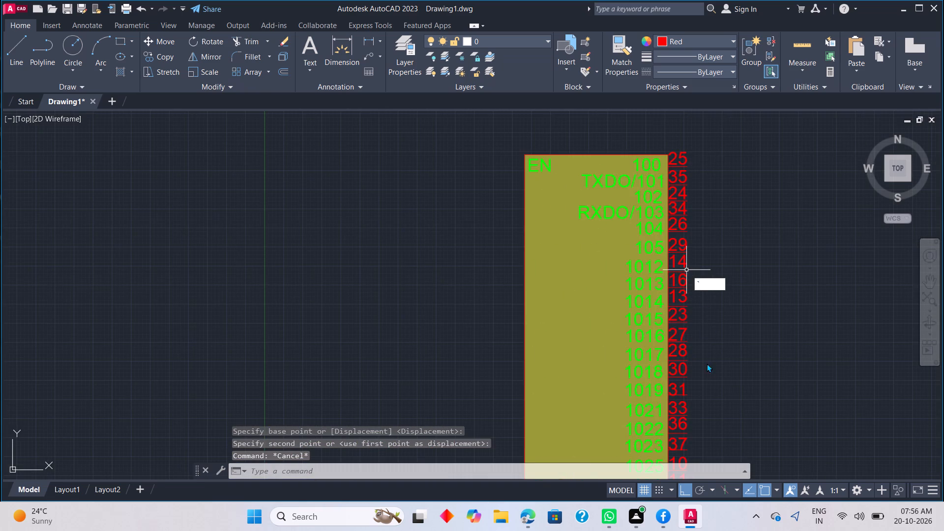
middle_drag(707, 363, 651, 176)
scroll(617, 281, up, 2)
scroll(642, 235, up, 1)
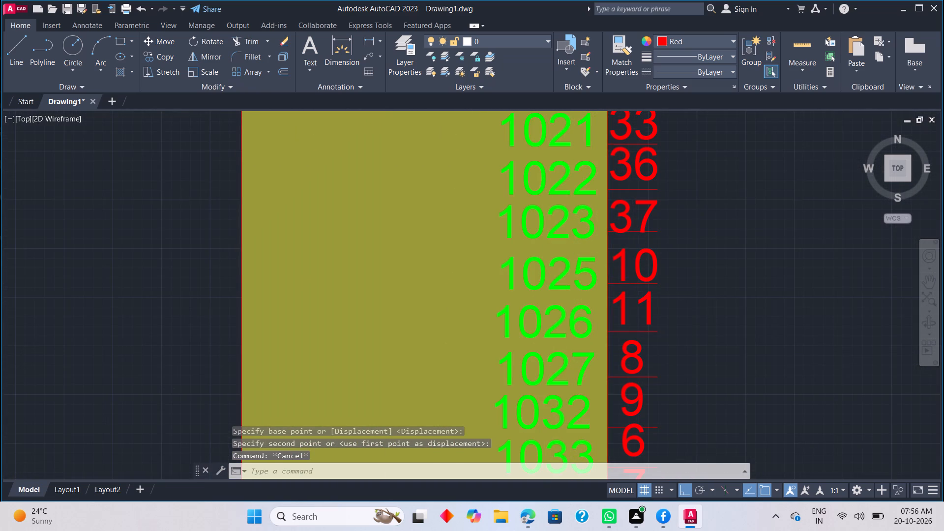
middle_drag(642, 235, 645, 338)
scroll(650, 314, down, 3)
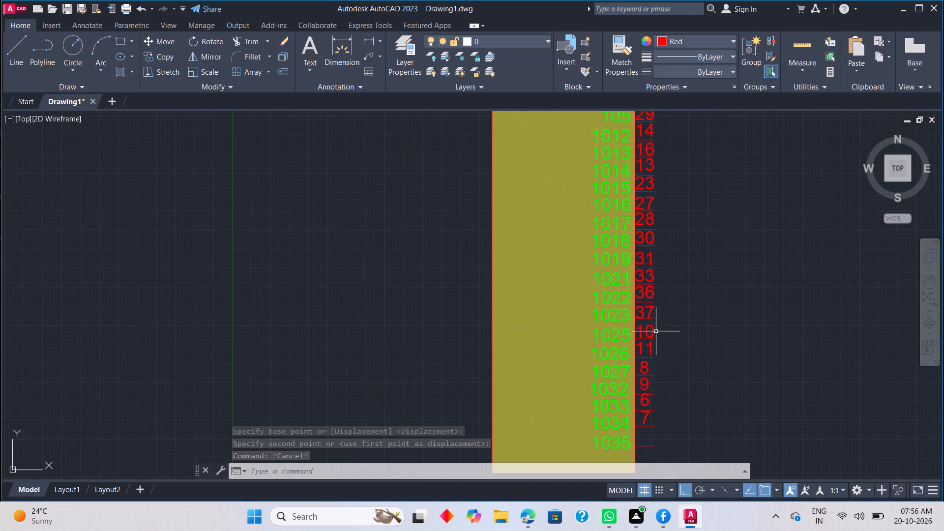
middle_drag(660, 372, 649, 312)
scroll(644, 346, up, 2)
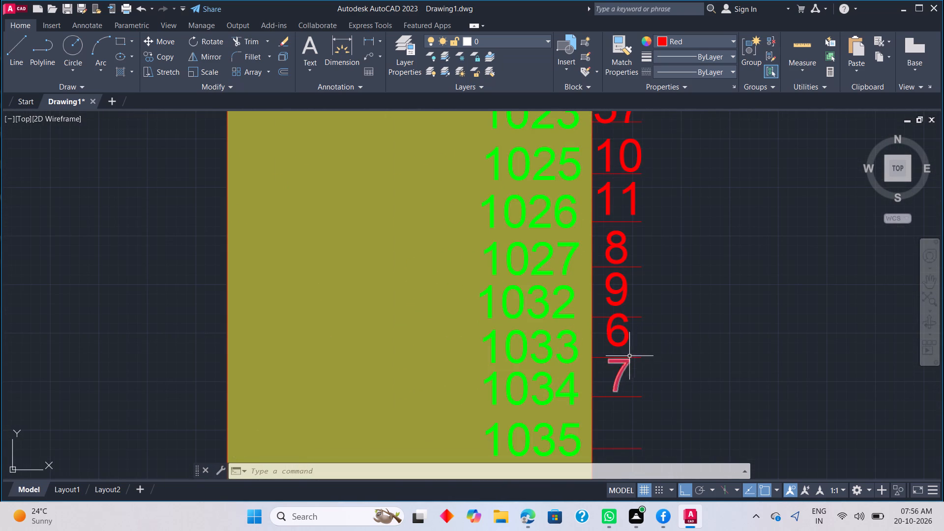
Move the red pin number 7 down onto the lowest pin line, beside the green label 1035.
middle_drag(639, 282, 644, 294)
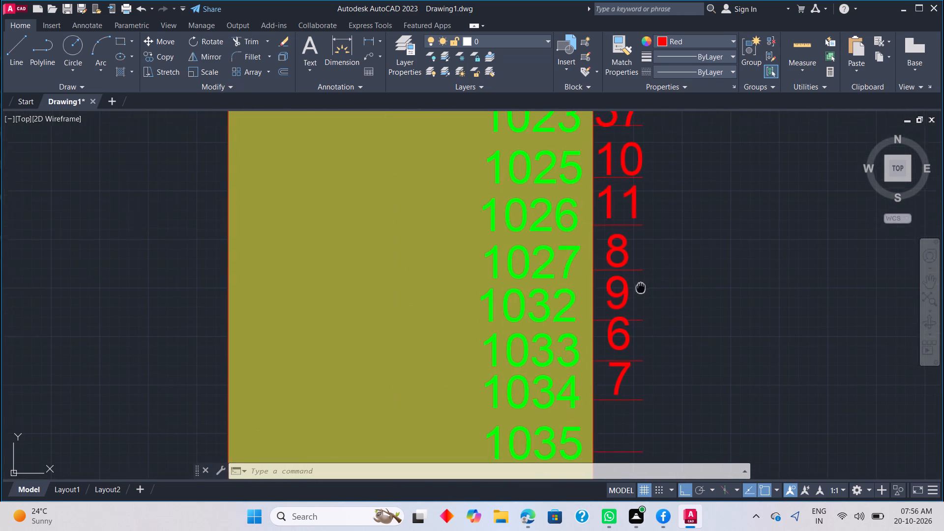
middle_drag(644, 294, 652, 310)
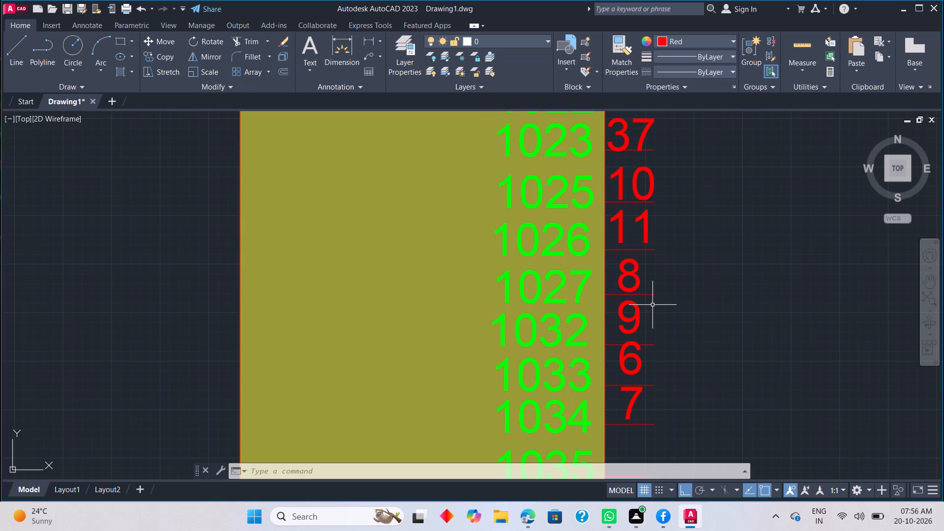
scroll(667, 332, down, 1)
middle_drag(671, 348, 665, 313)
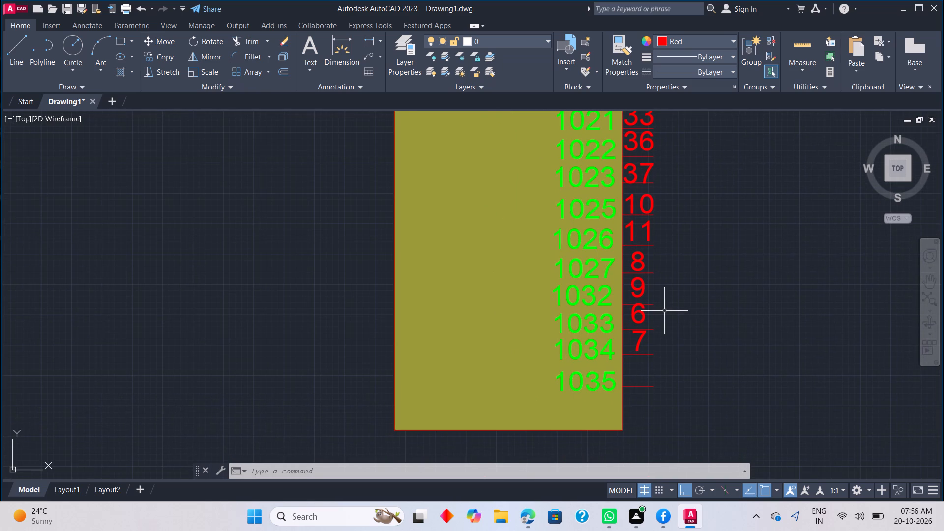
click(644, 338)
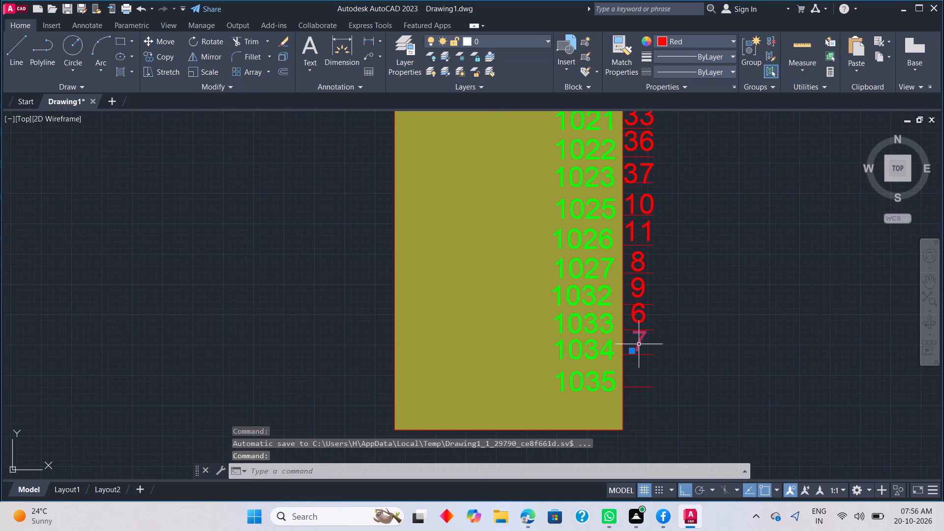
click(633, 349)
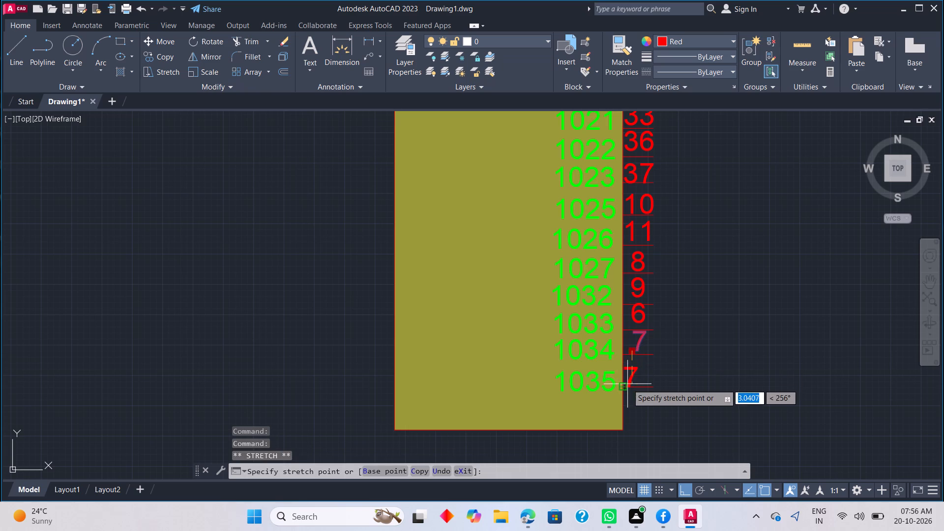
scroll(630, 380, up, 1)
click(630, 381)
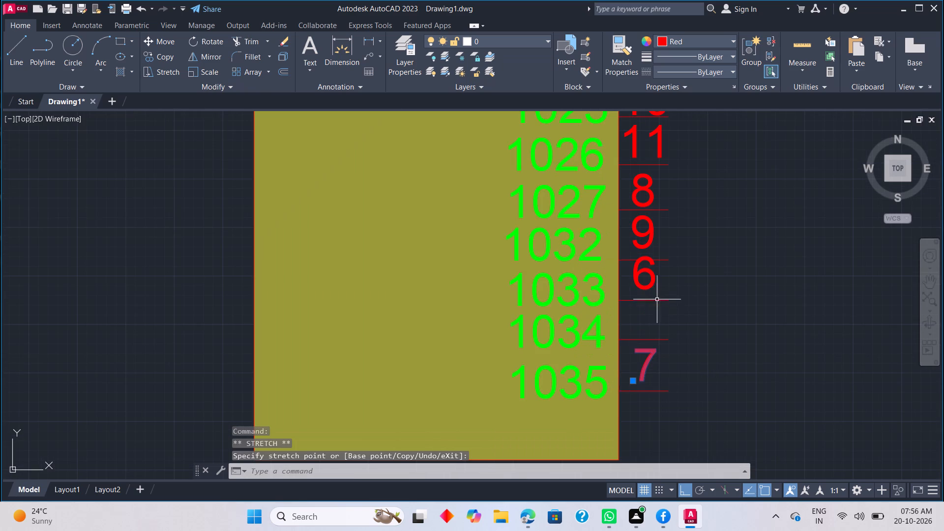
key(Escape)
Move the red pin number 6 straight down to sit above the pin line beside label 1034.
click(653, 281)
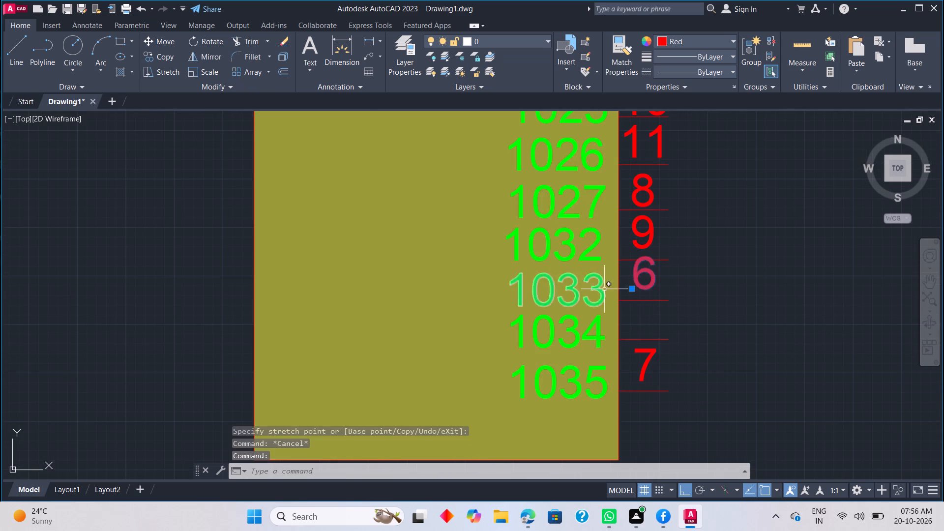
click(631, 289)
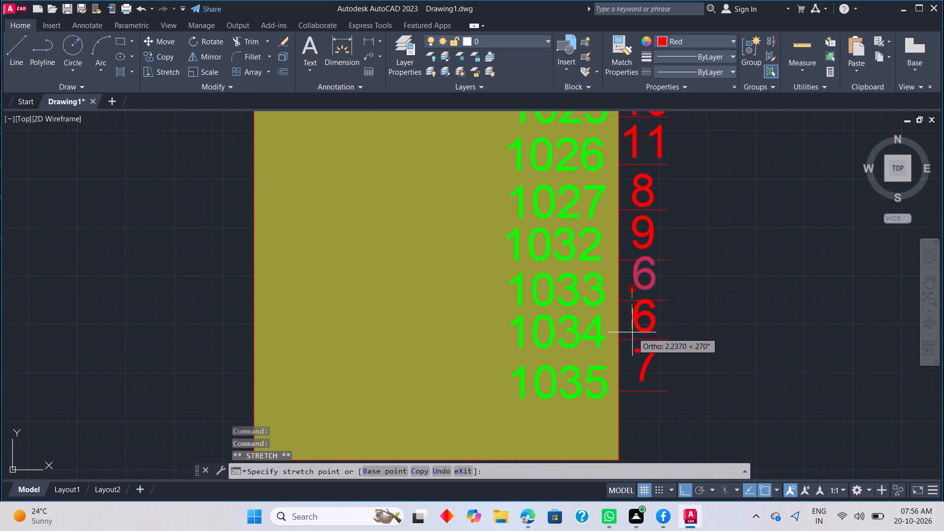
scroll(634, 335, up, 2)
click(634, 335)
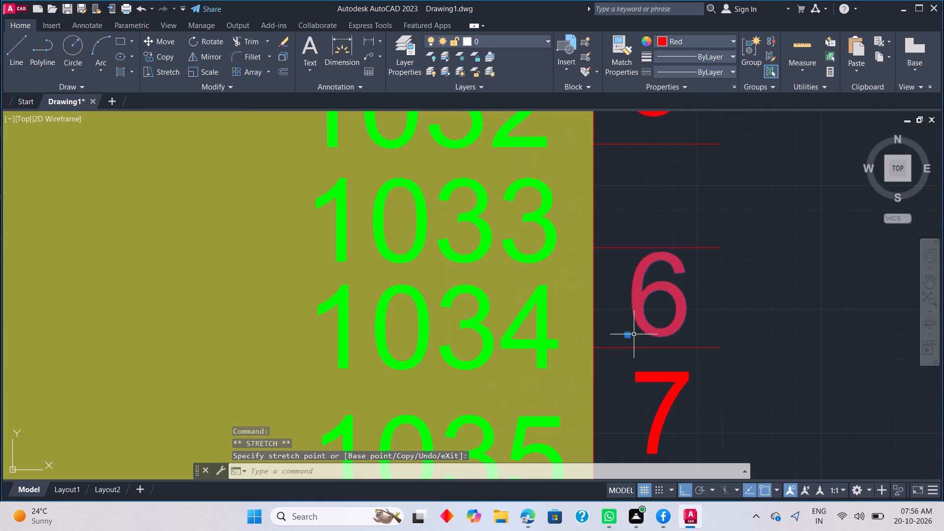
key(Escape)
Move the red pin number 9 straight down to sit above the pin line beside label 1033.
middle_drag(656, 278, 659, 394)
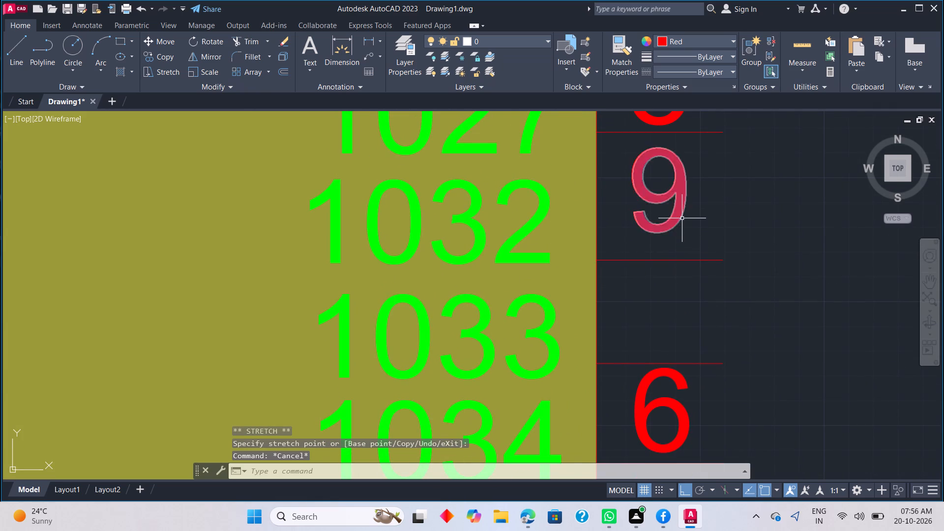
click(682, 218)
click(628, 231)
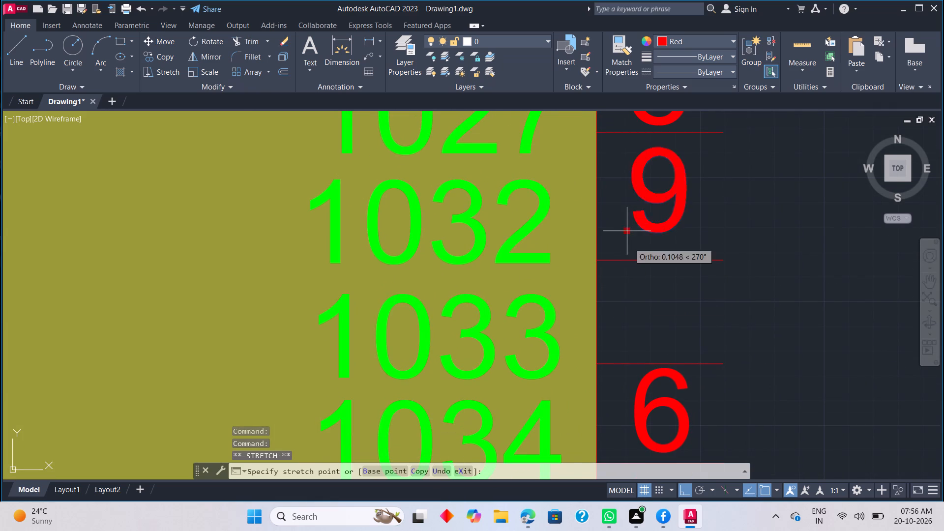
click(644, 347)
key(Escape)
Move the red pin number 8 straight down to sit above the pin line beside label 1032.
middle_drag(703, 208, 678, 351)
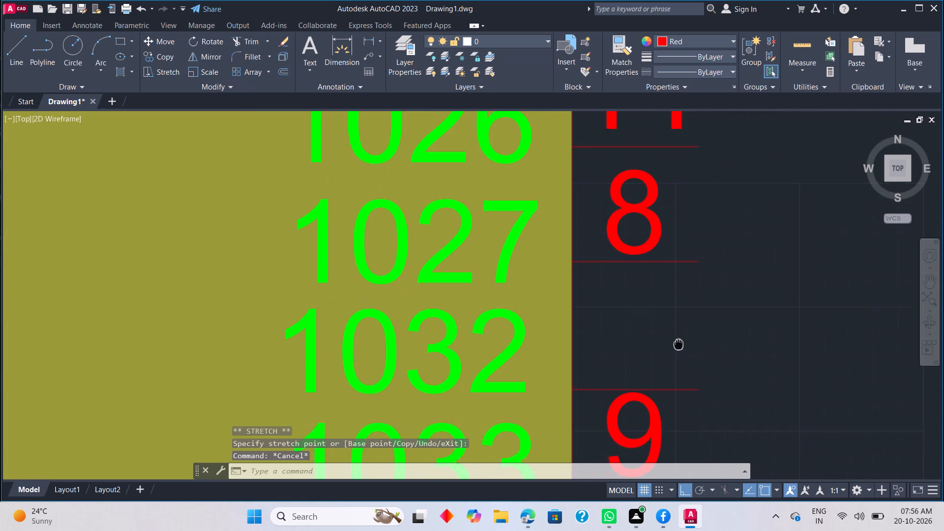
middle_drag(678, 351, 677, 351)
click(655, 248)
key(Escape)
click(649, 253)
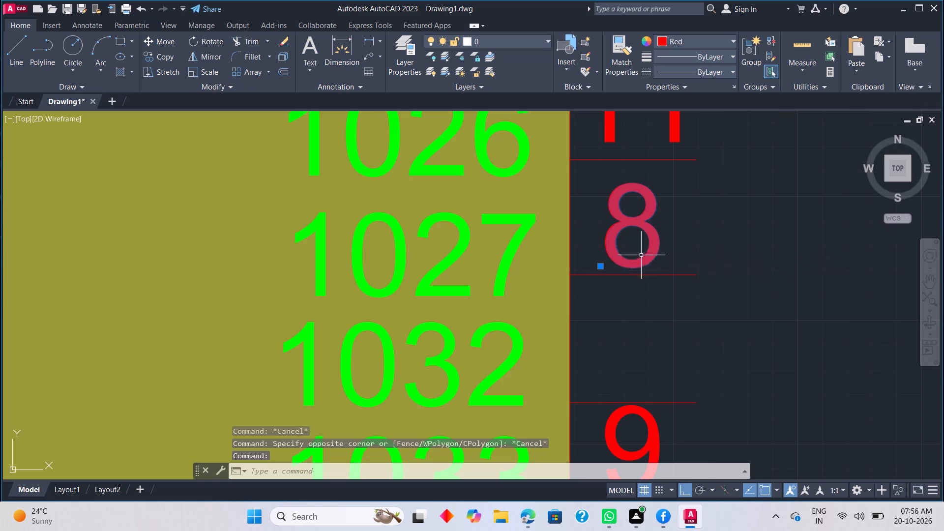
click(602, 267)
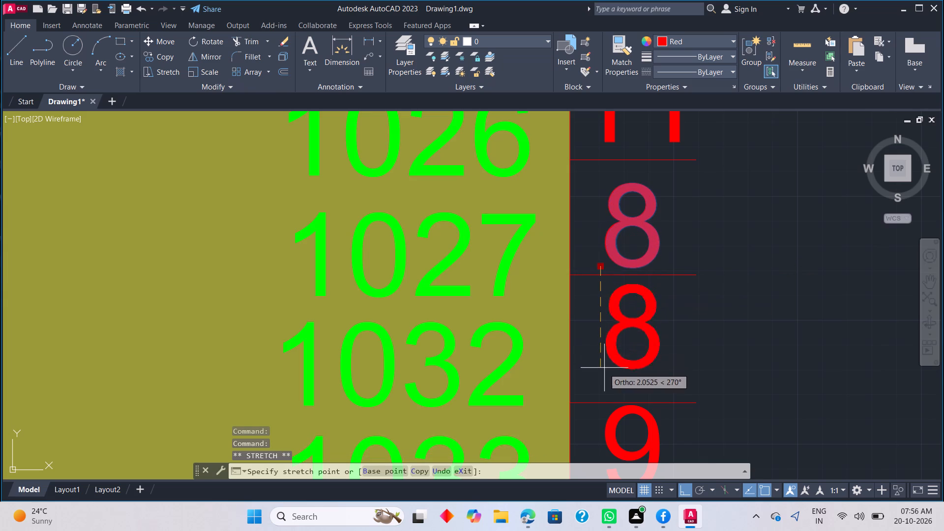
click(602, 389)
key(Escape)
Copy the red pin number 11 straight down beside label 1027 and change the copy's text to 12.
middle_drag(648, 207, 633, 354)
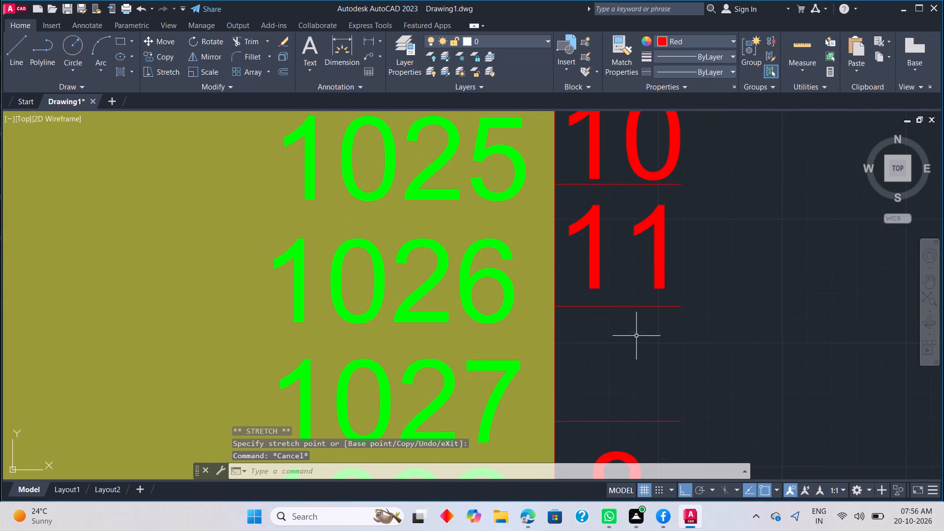
middle_drag(613, 365, 615, 317)
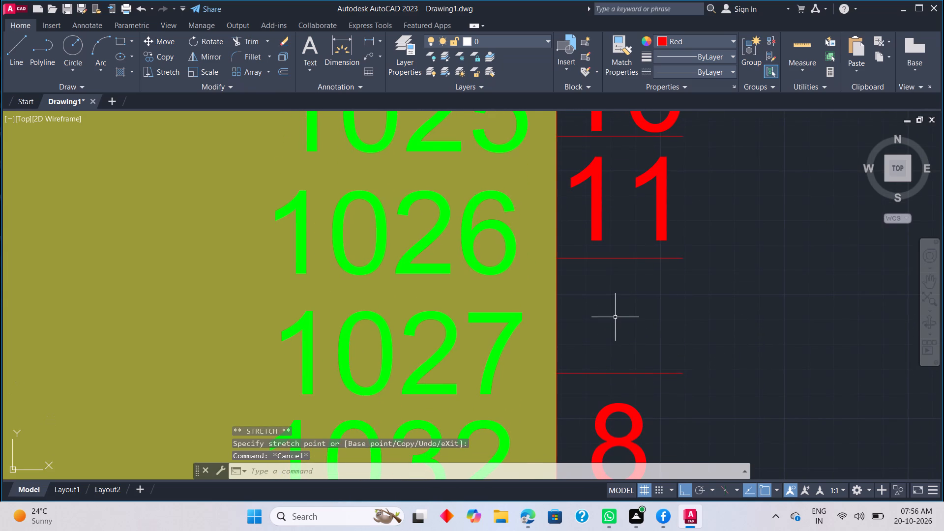
click(657, 220)
right_click(675, 257)
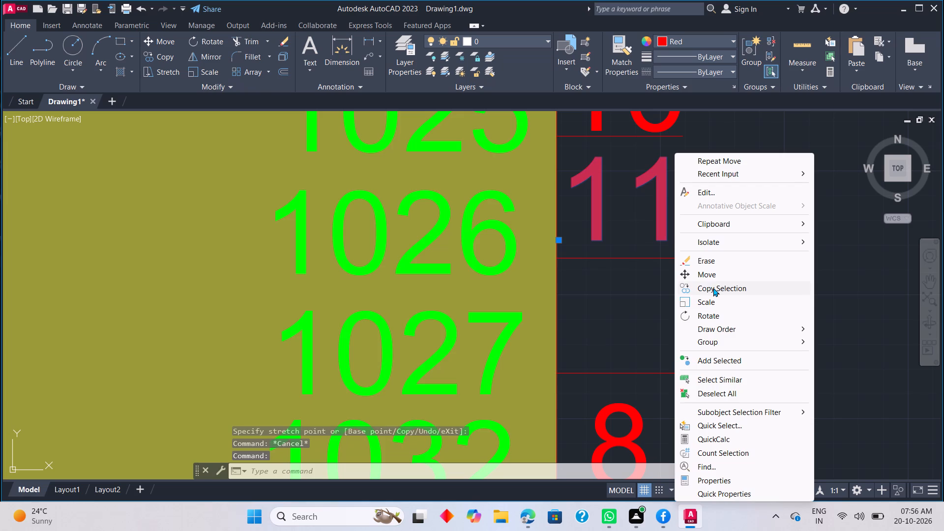
click(708, 290)
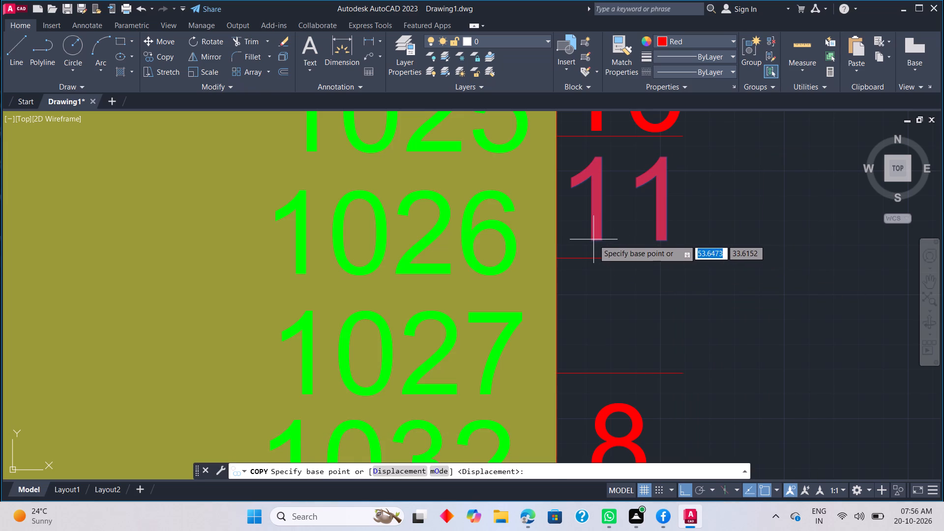
click(593, 239)
click(593, 351)
key(Escape)
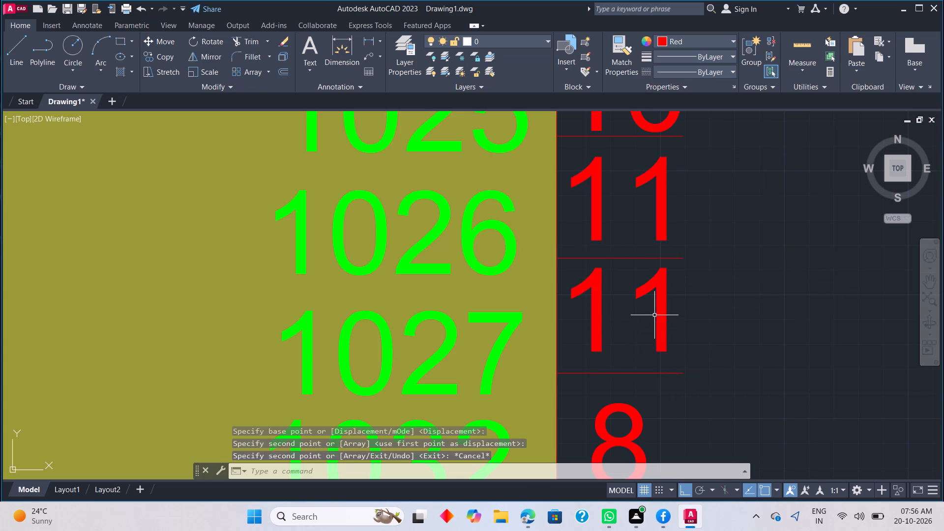
double_click(657, 313)
text(12)
key(Return)
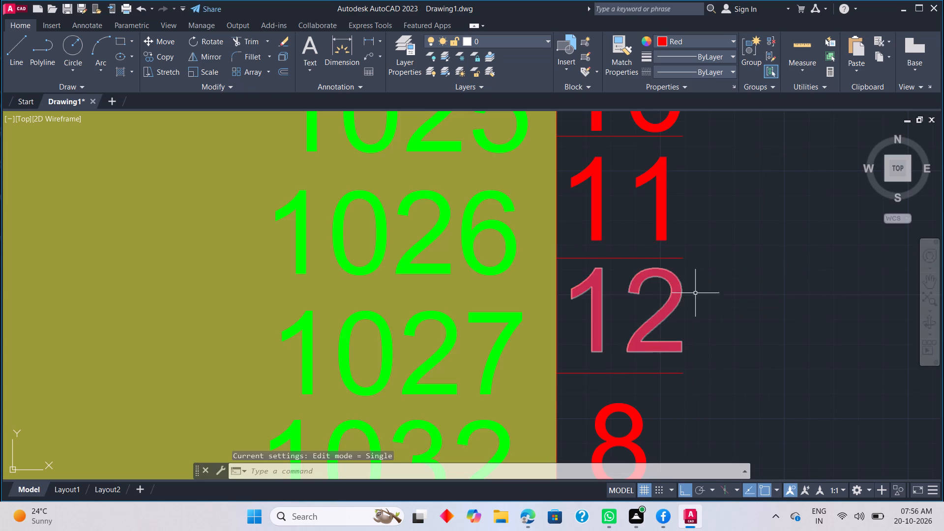
With Ortho off, move the red pin number 37 slightly up so it clears its pin line beside label 1023.
scroll(722, 315, down, 2)
middle_drag(729, 327, 717, 275)
scroll(717, 272, down, 2)
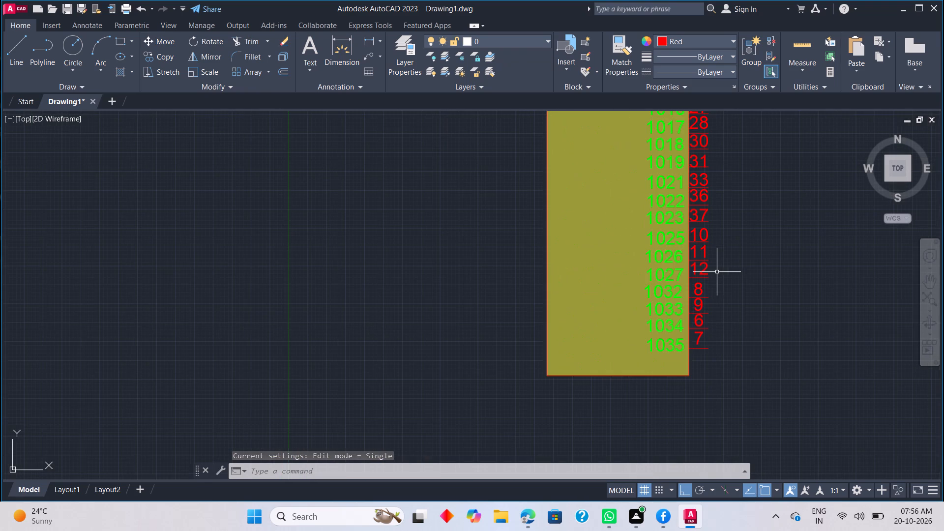
middle_drag(717, 275, 708, 316)
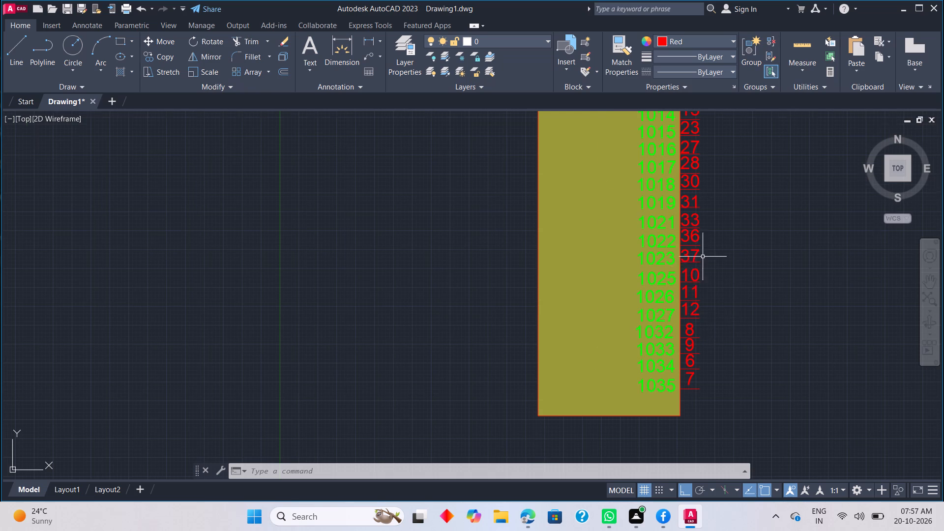
scroll(703, 257, up, 2)
click(681, 255)
click(647, 270)
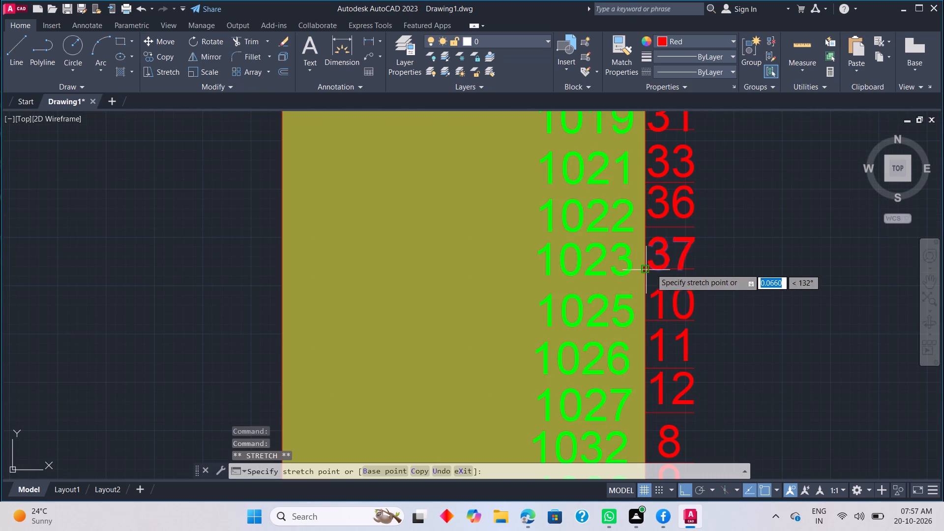
scroll(657, 259, up, 4)
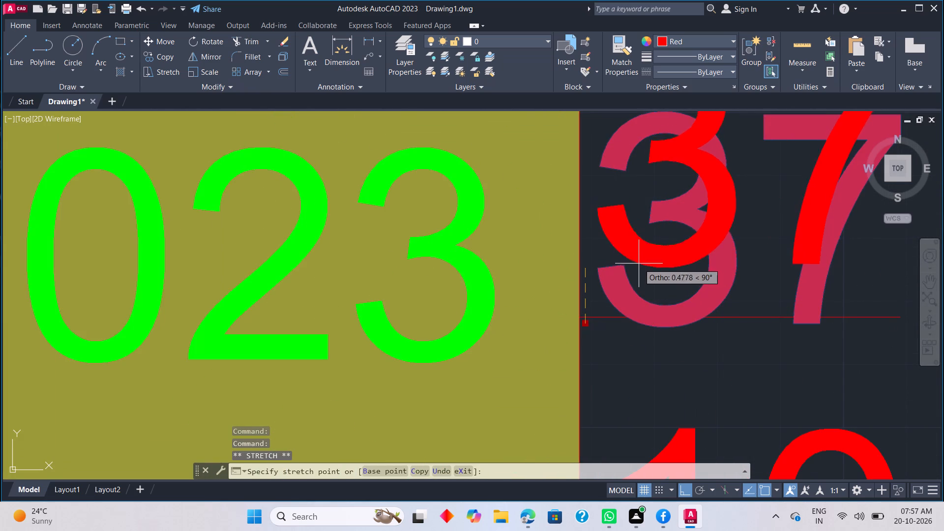
click(682, 486)
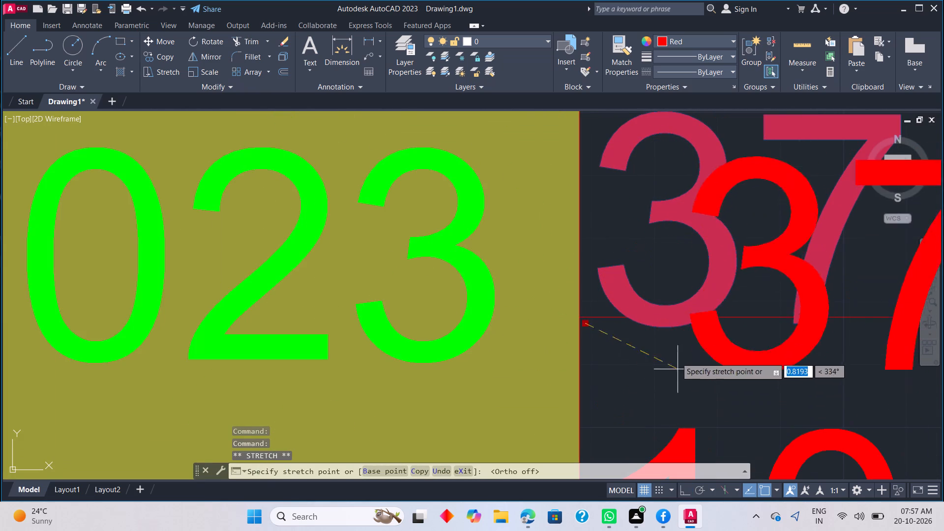
middle_drag(649, 284, 532, 353)
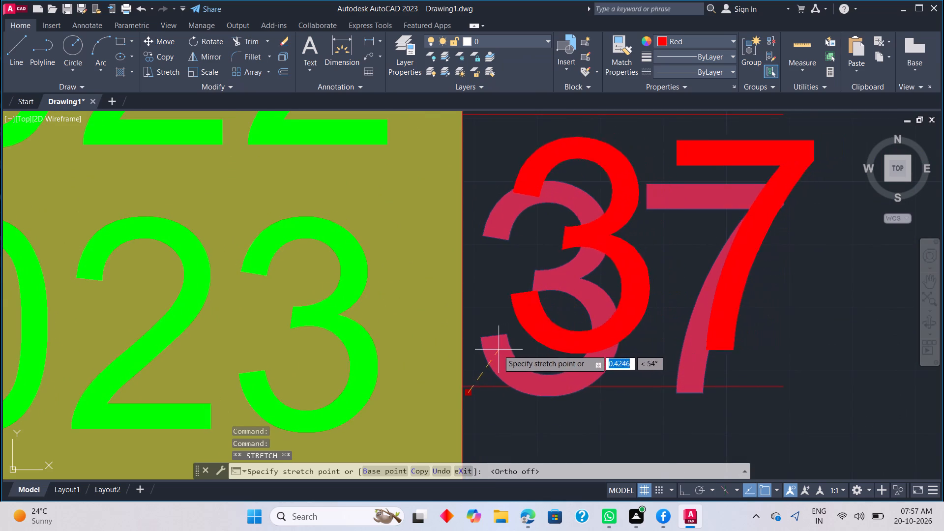
click(482, 352)
key(Escape)
scroll(570, 369, down, 4)
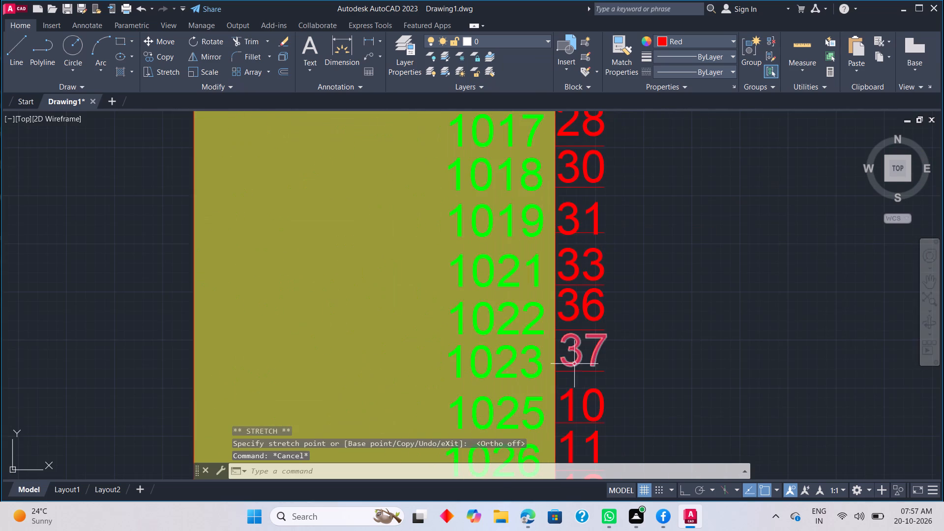
Examine the whole pin diagram, checking the complete column of red pin numbers against the green labels.
scroll(602, 326, down, 3)
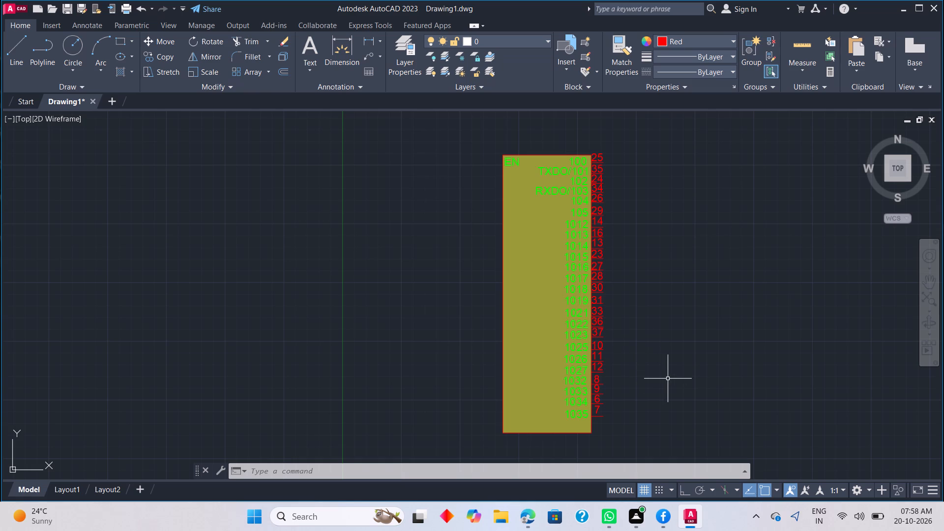
middle_drag(666, 376, 696, 339)
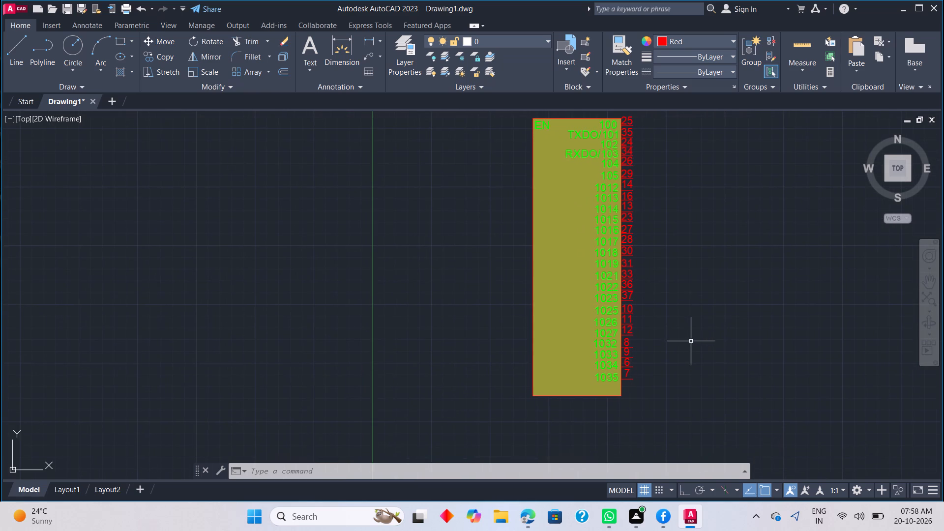
middle_drag(678, 324, 689, 359)
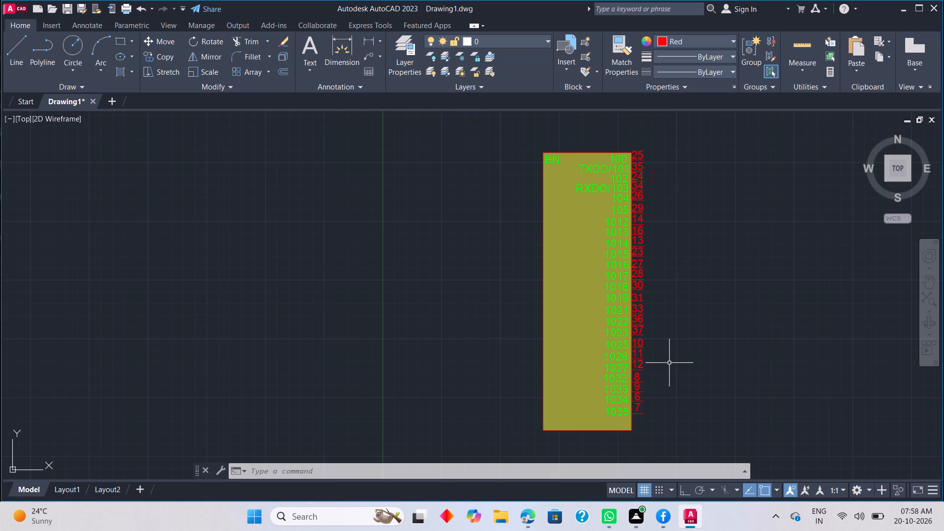
middle_drag(669, 368, 681, 364)
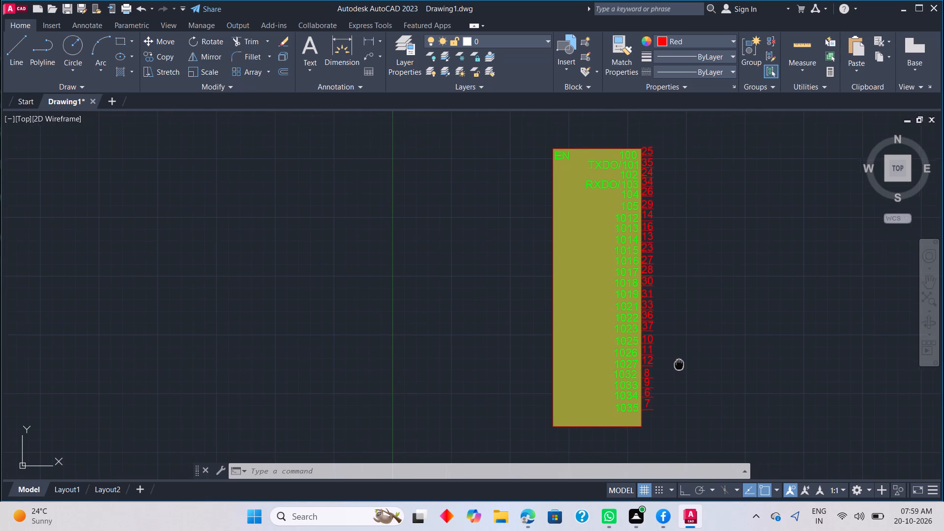
middle_drag(681, 364, 686, 362)
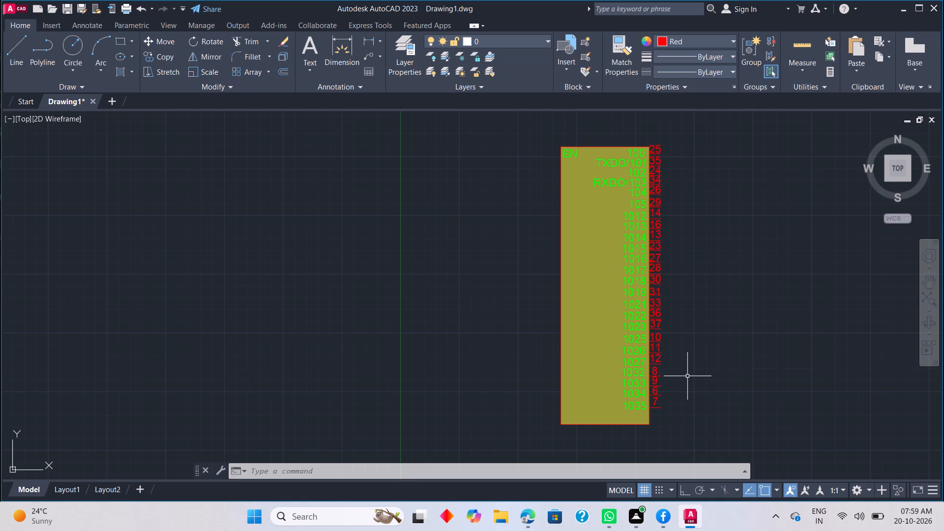
middle_drag(686, 376, 620, 347)
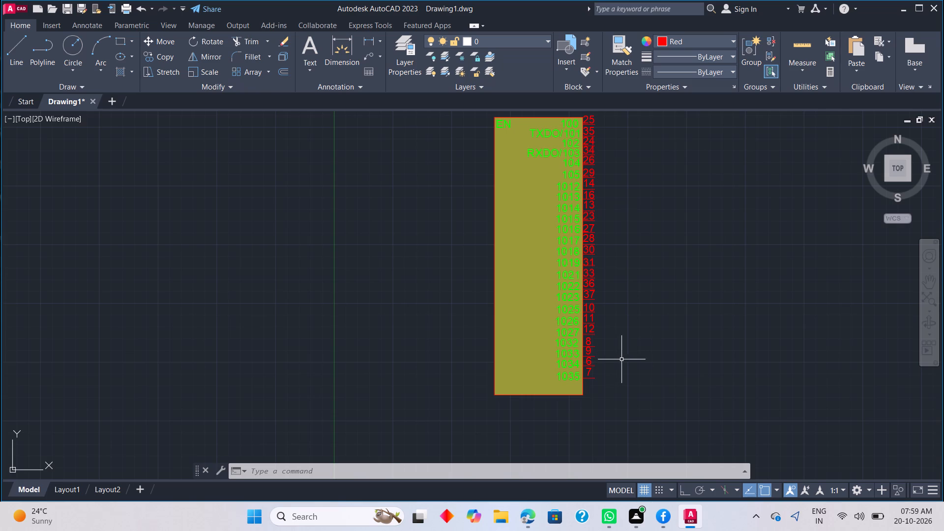
middle_drag(678, 381, 632, 373)
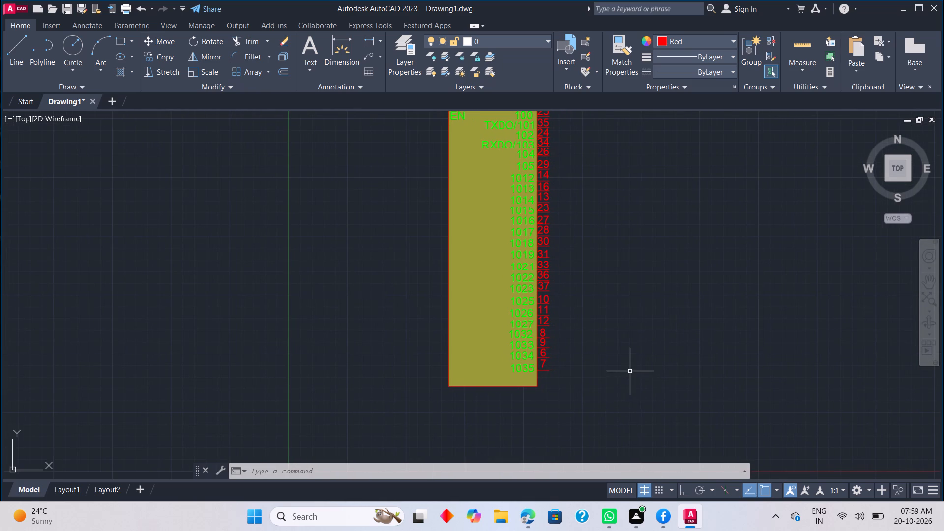
middle_drag(630, 376, 588, 383)
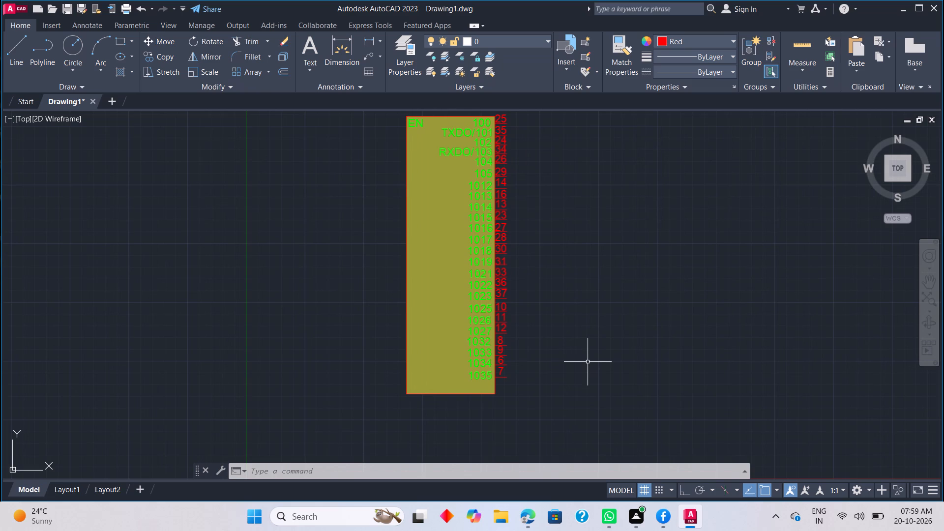
Start a line with the current drawing colour set to Green.
text(L)
key(space)
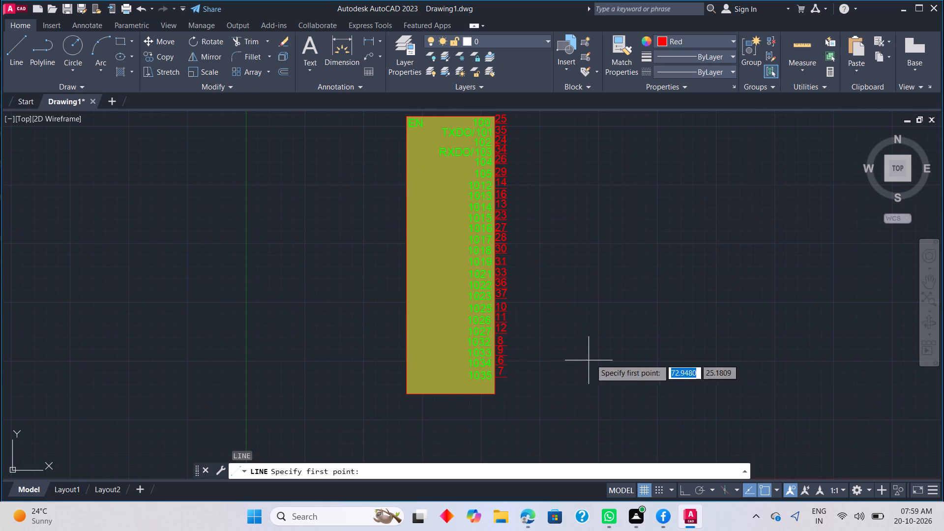
click(723, 45)
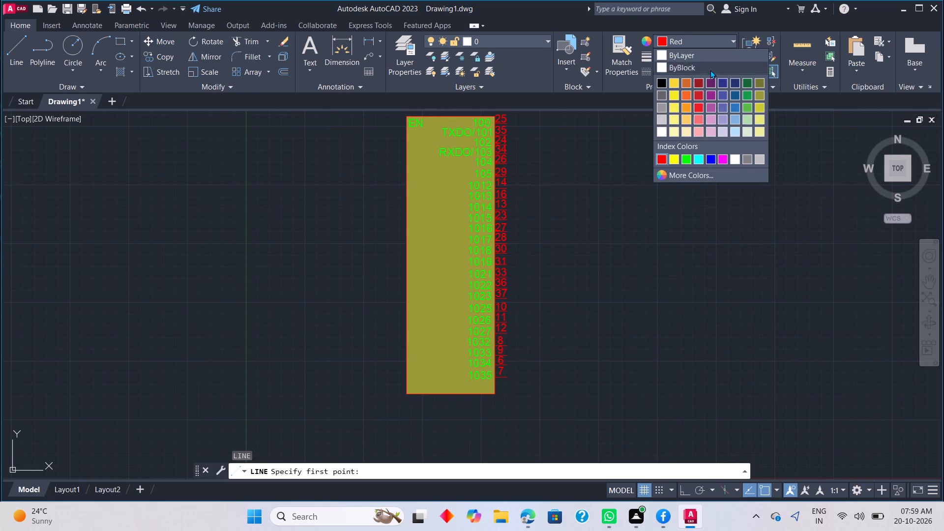
click(683, 160)
key(1)
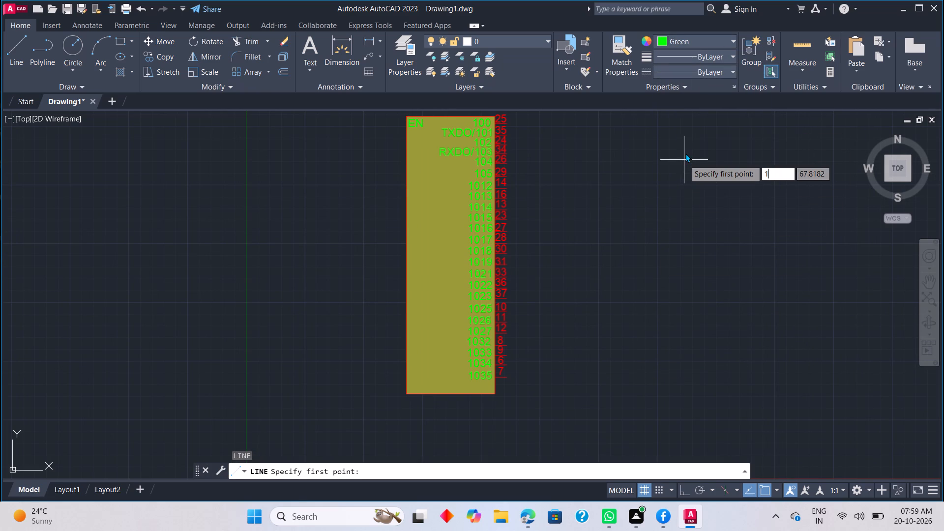
middle_drag(570, 158, 566, 222)
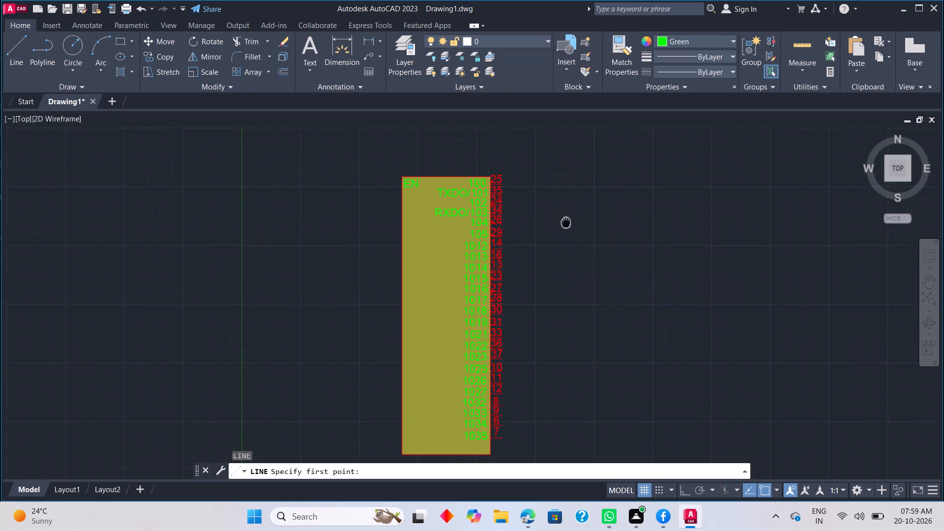
middle_drag(566, 222, 566, 223)
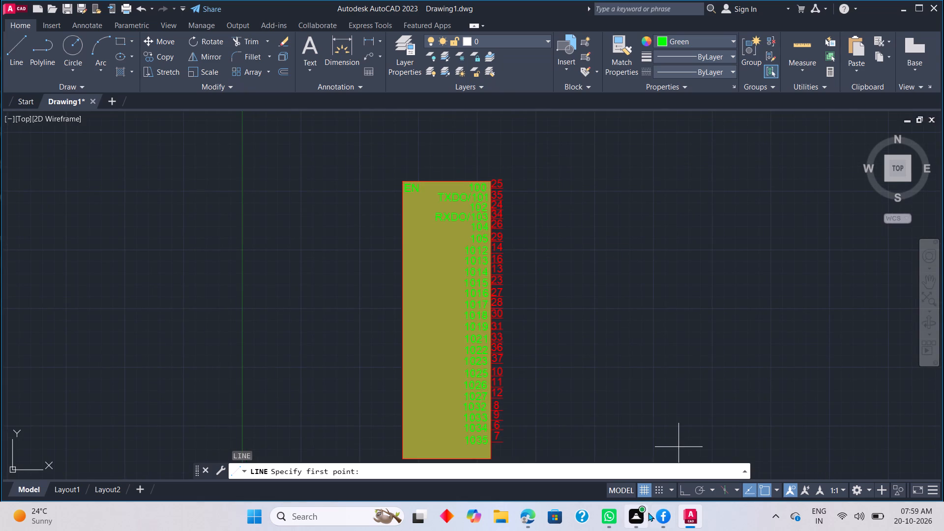
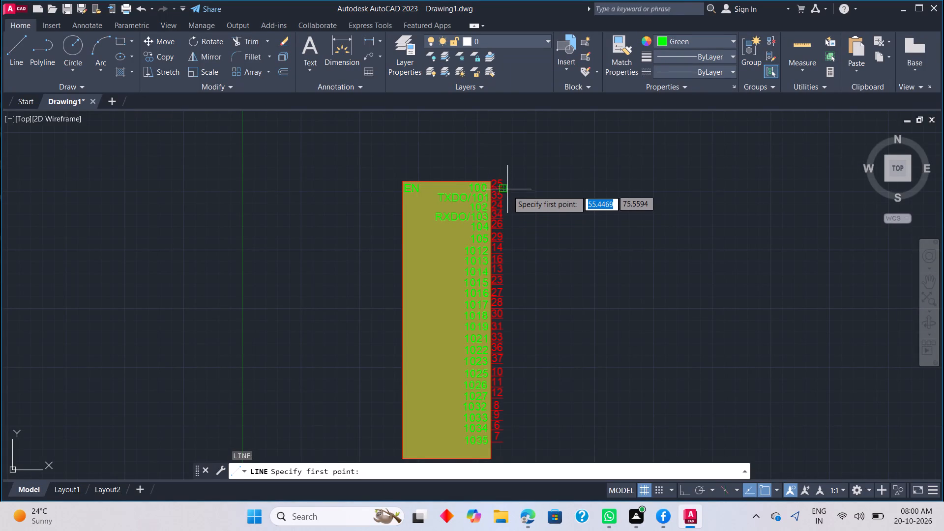
Draw a green line from the outer end of pin 25's line, about 10.8 units rightward and about 3.9 units down.
scroll(507, 190, up, 3)
click(488, 181)
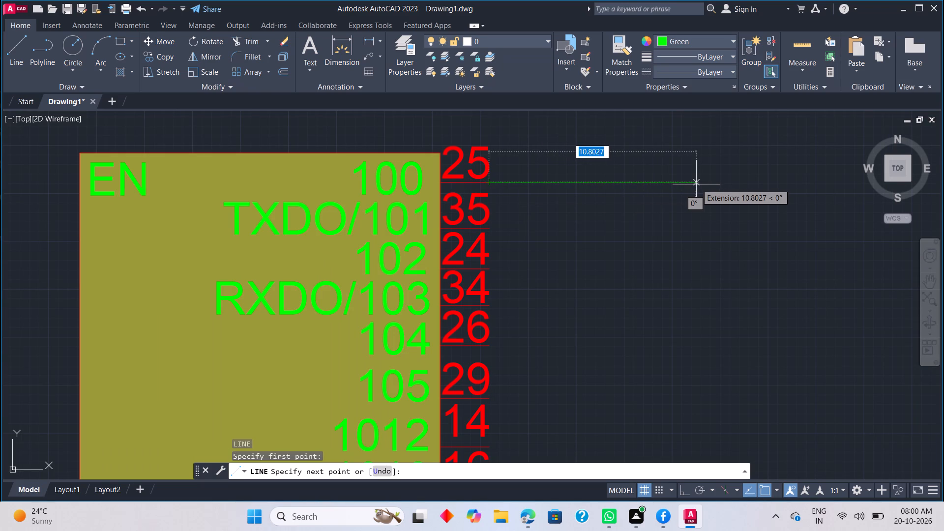
click(695, 184)
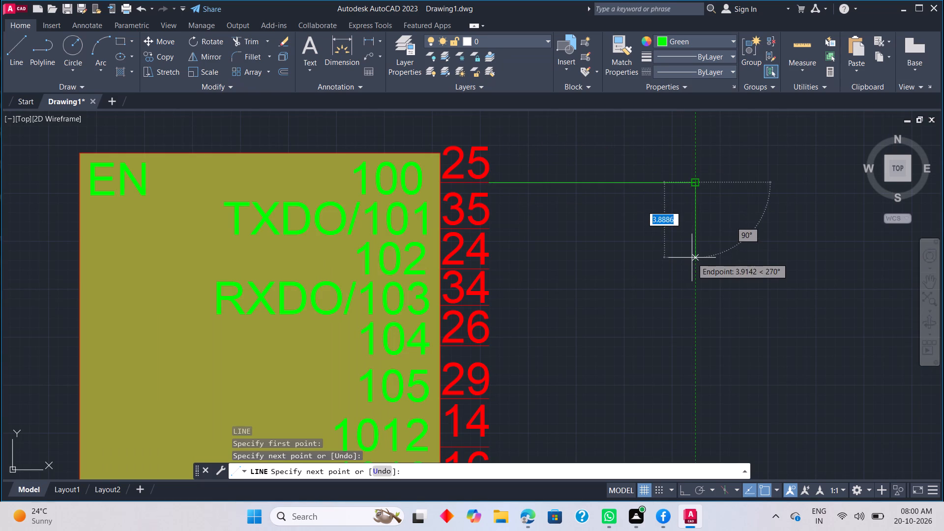
click(692, 255)
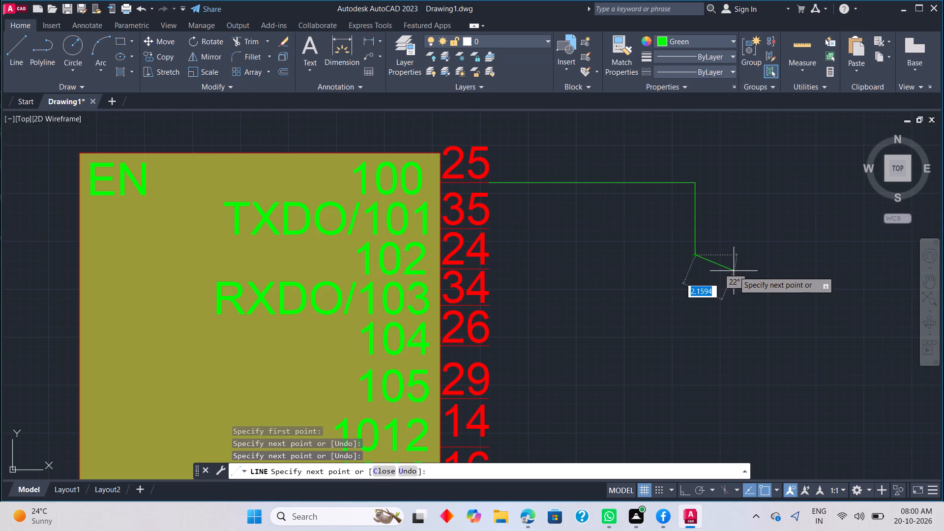
key(Escape)
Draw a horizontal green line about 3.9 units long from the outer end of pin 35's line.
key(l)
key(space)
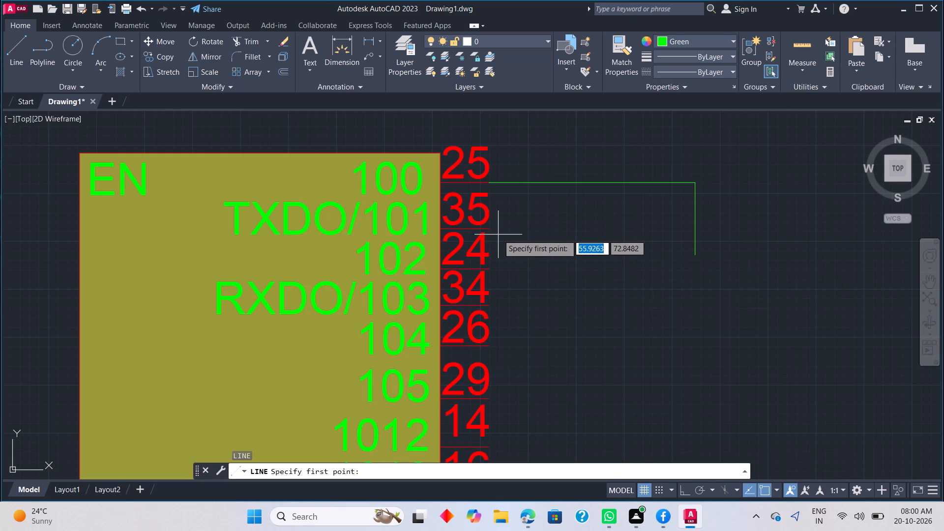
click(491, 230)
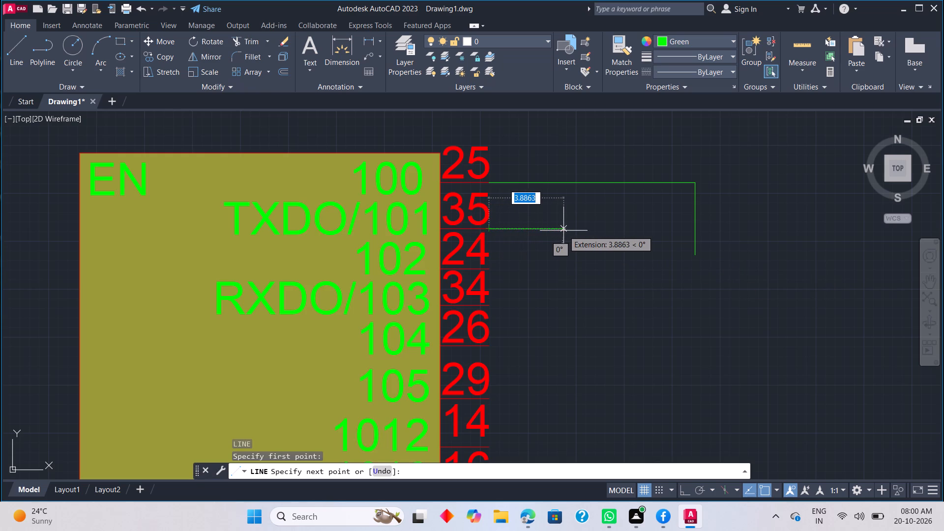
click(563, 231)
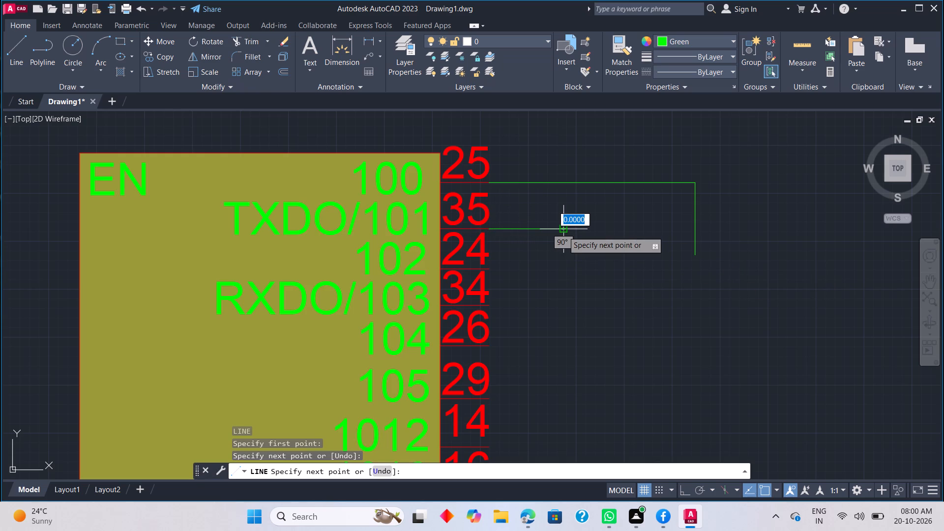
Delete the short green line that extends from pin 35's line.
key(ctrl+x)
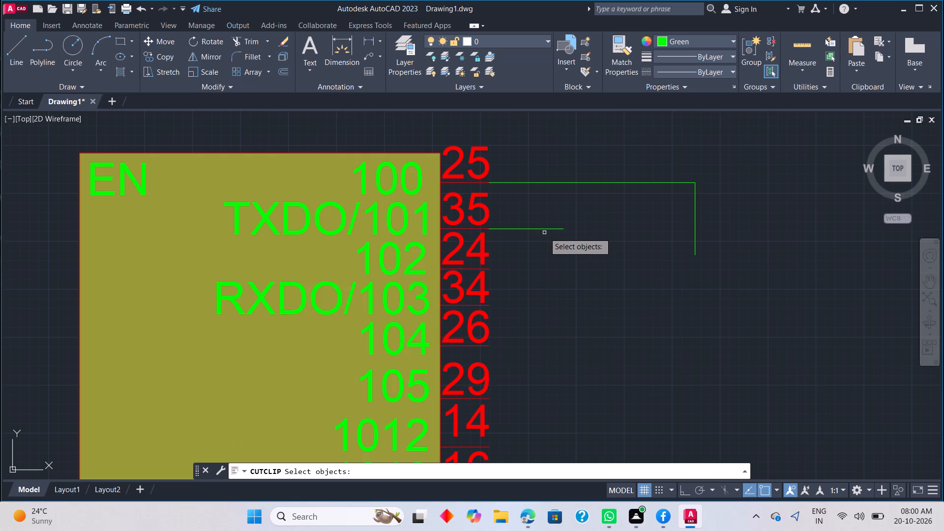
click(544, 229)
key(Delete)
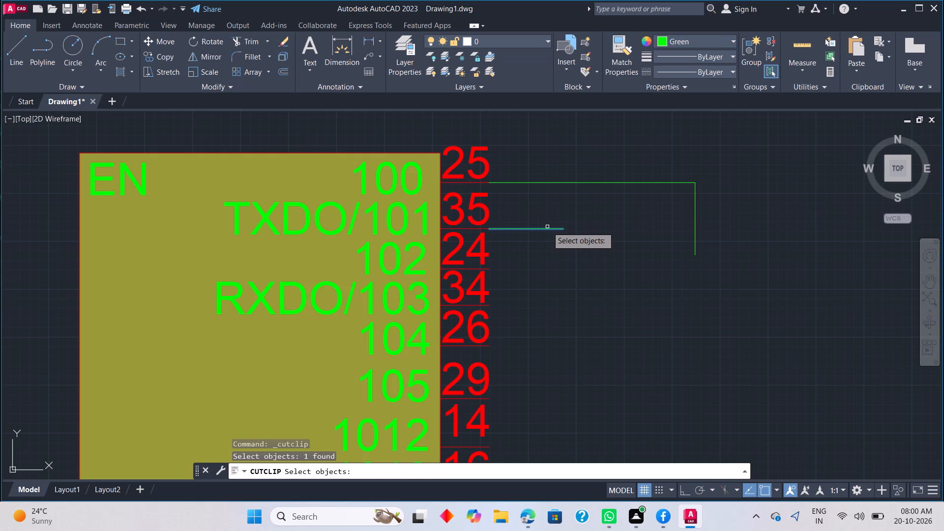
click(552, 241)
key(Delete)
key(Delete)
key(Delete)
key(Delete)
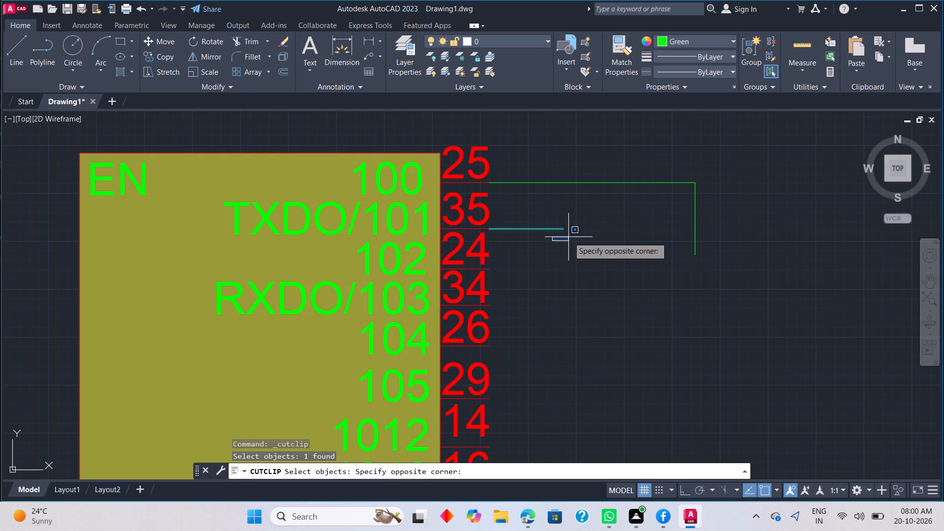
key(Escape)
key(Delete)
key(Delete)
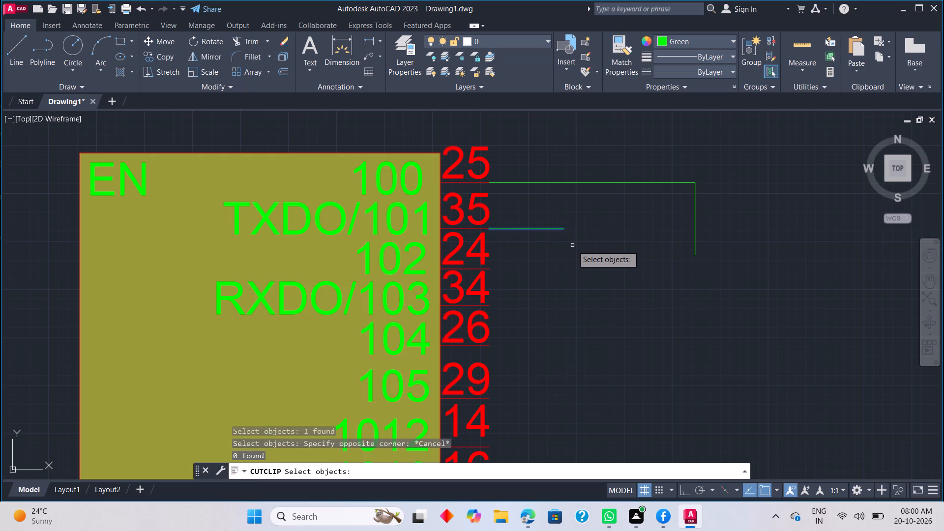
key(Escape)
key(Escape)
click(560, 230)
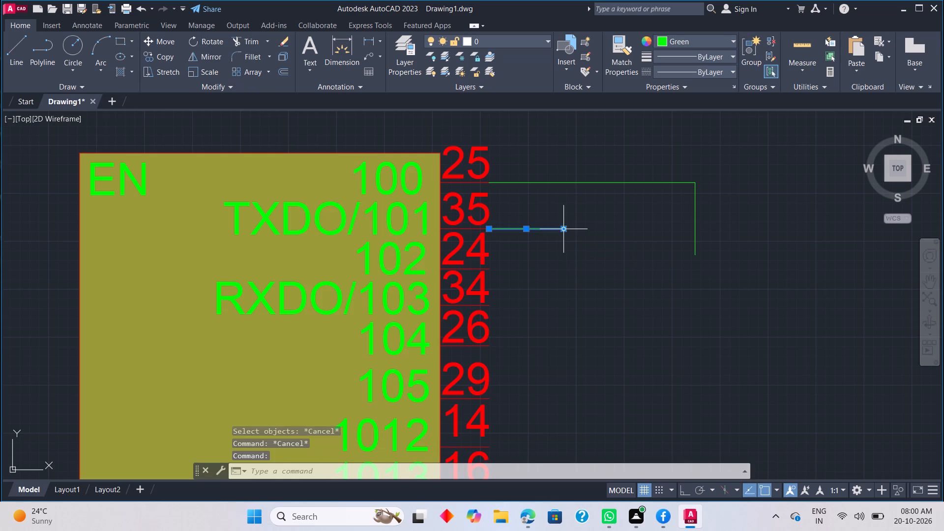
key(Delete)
Draw a short horizontal green line outward from the end of pin 35's line, stopping well before the vertical green segment.
text(L)
key(space)
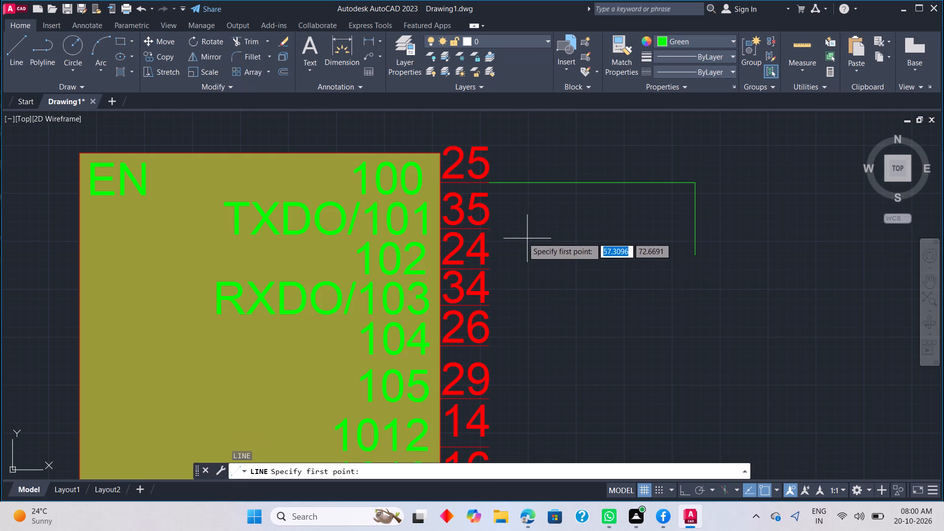
scroll(490, 229, up, 1)
click(490, 229)
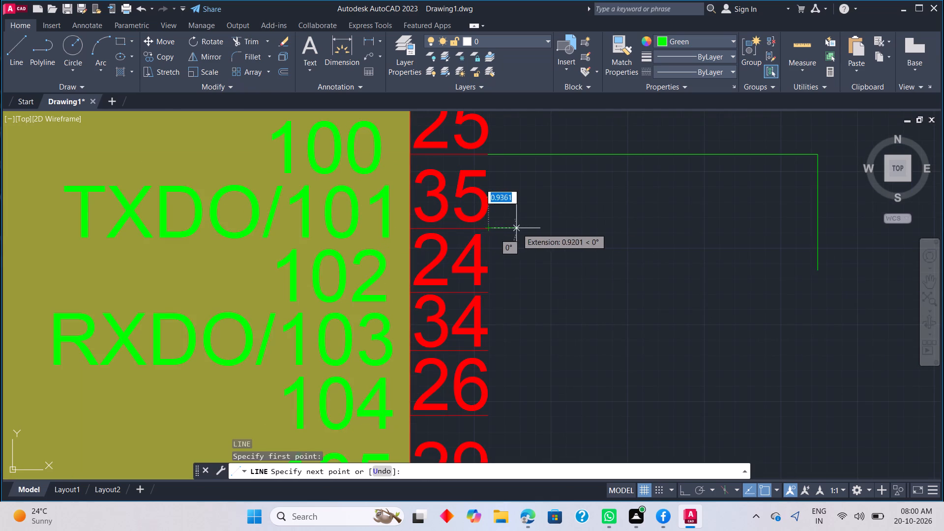
click(581, 227)
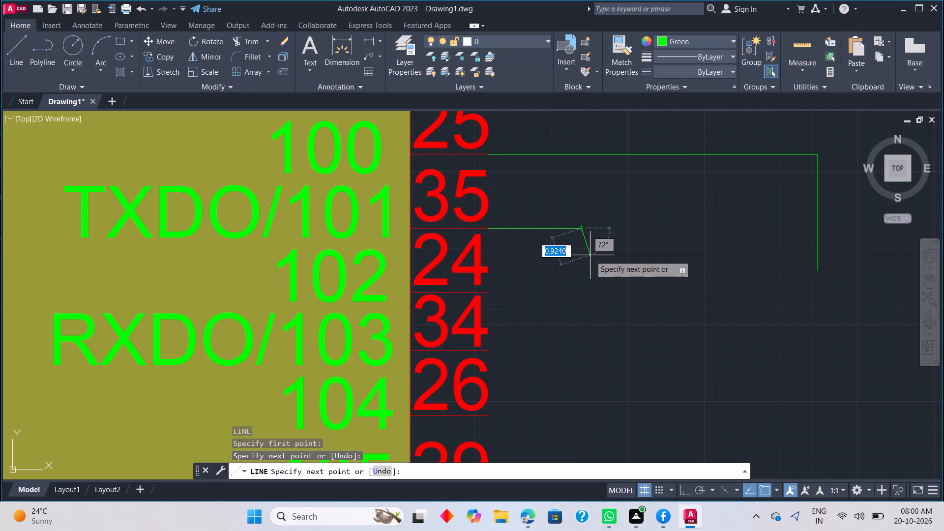
key(Escape)
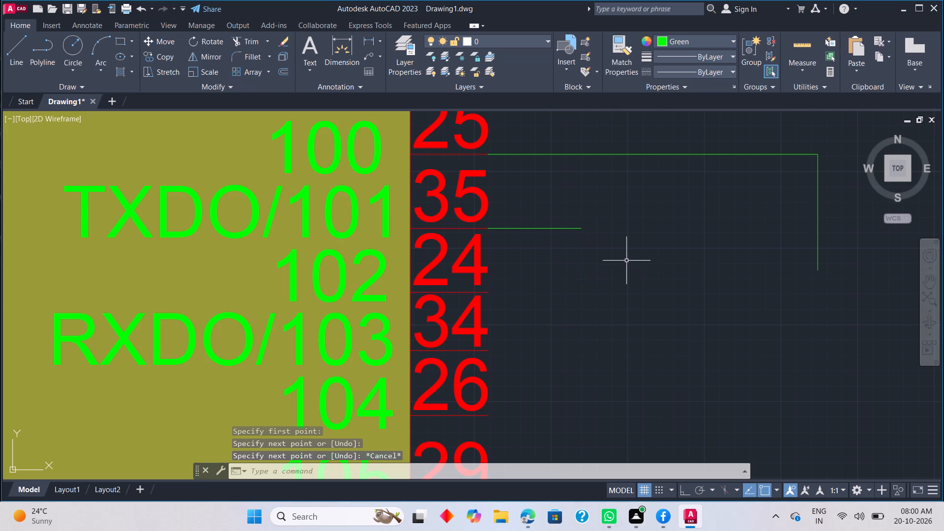
Copy pin 35's short green line by its inner endpoint to the ends of pin lines 24, 34, 26 and 29, turning Ortho on.
click(575, 228)
right_click(591, 247)
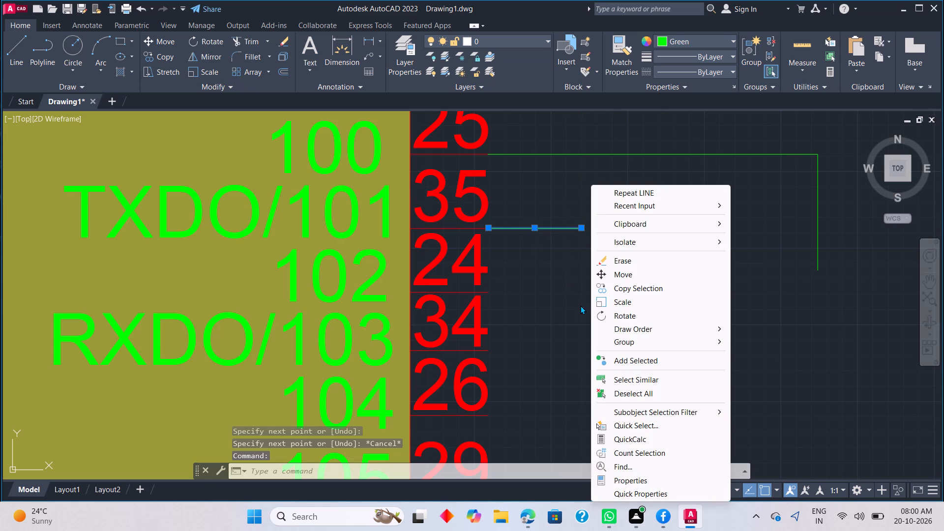
click(634, 286)
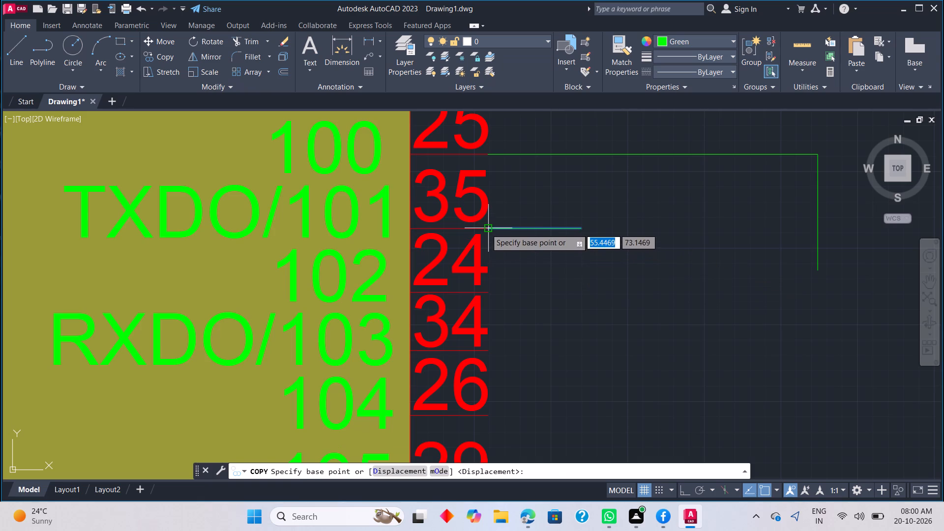
click(486, 229)
click(487, 295)
middle_drag(499, 363, 499, 363)
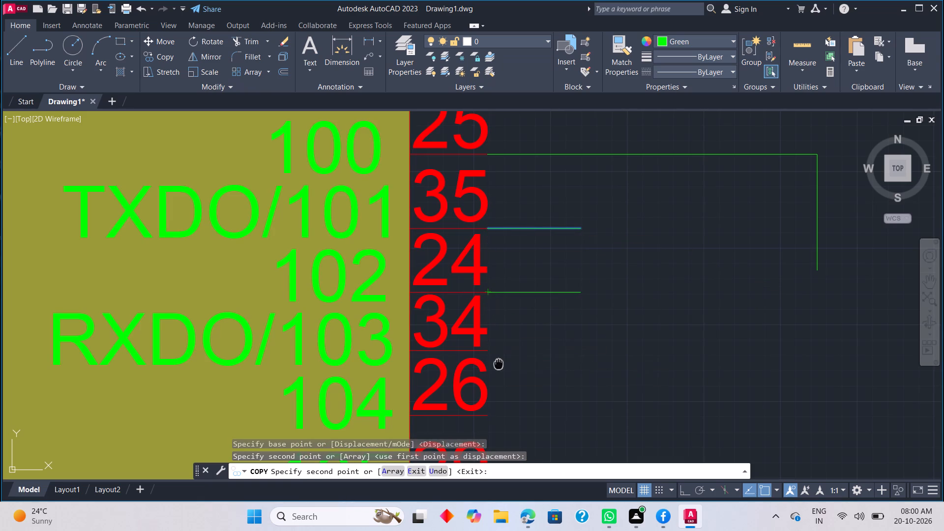
middle_drag(499, 363, 505, 290)
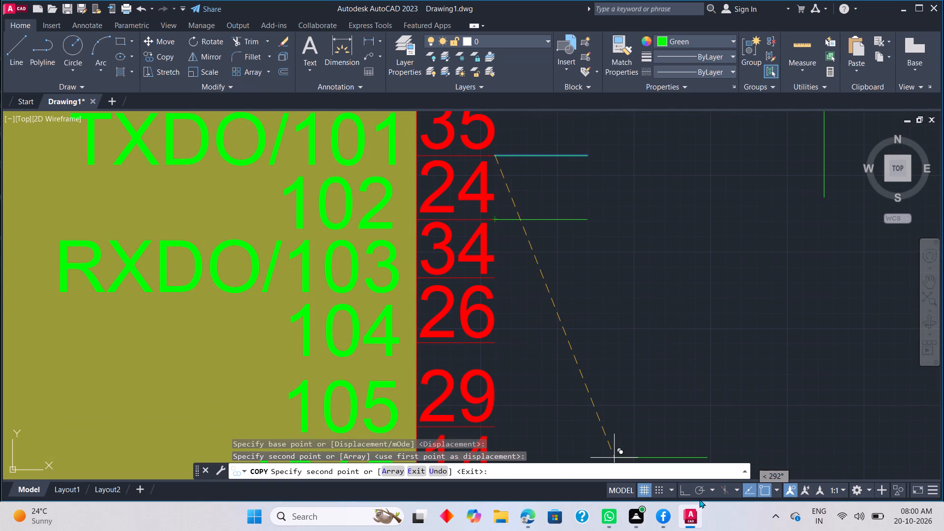
click(687, 493)
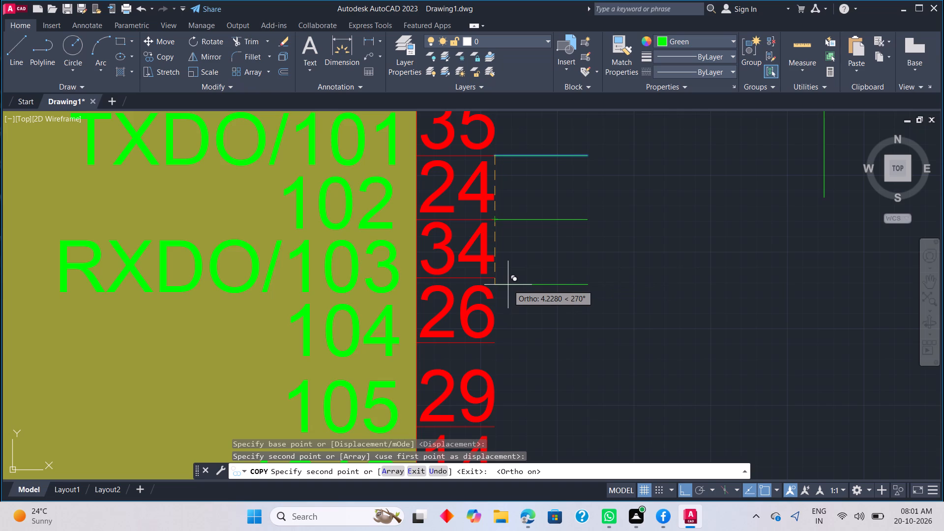
click(496, 280)
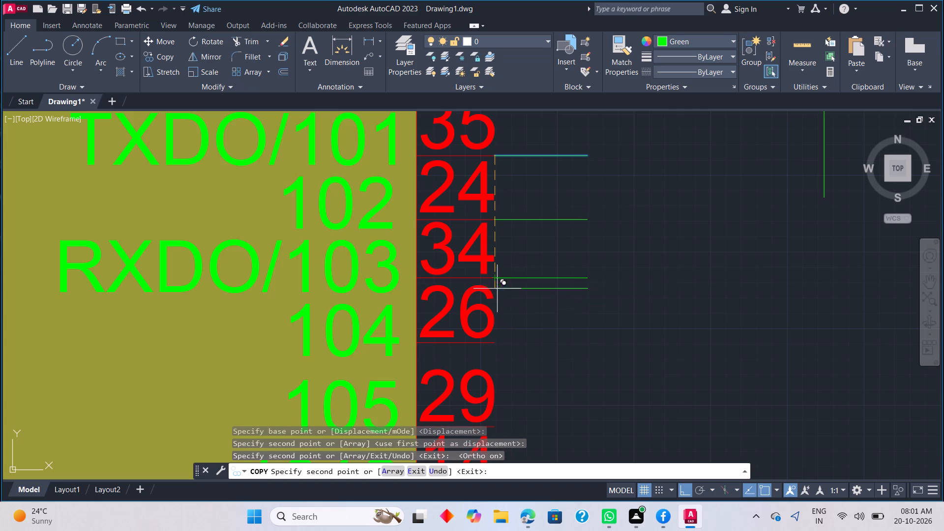
click(492, 344)
middle_drag(508, 398, 525, 282)
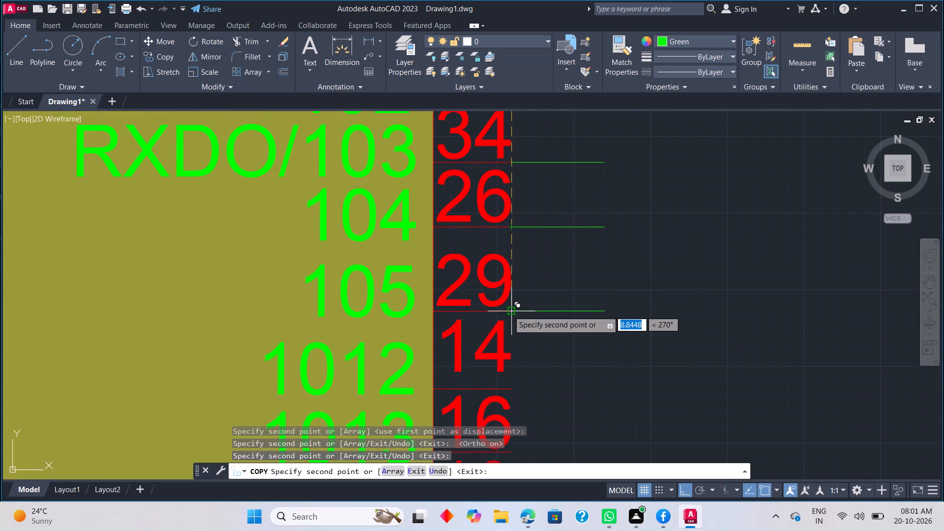
click(511, 314)
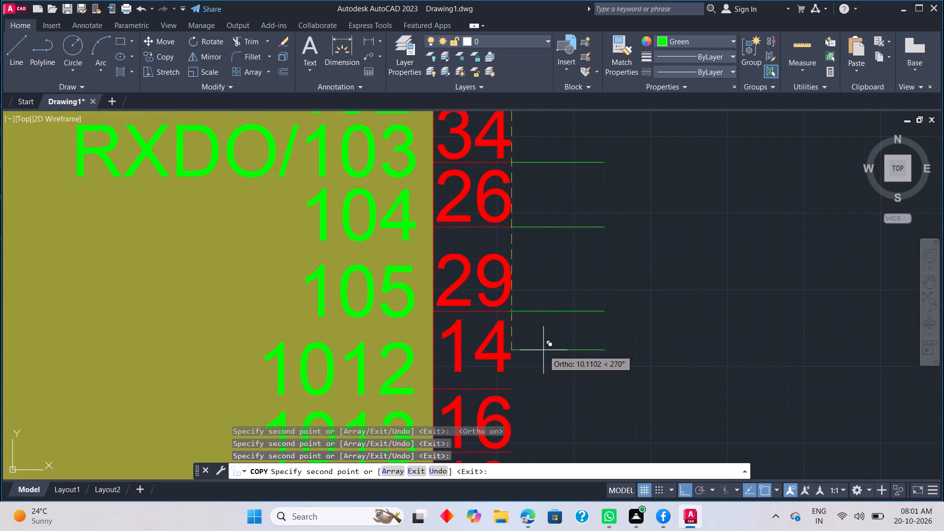
Place further copies of the short green line at the ends of pin lines 13 and 30.
middle_drag(543, 367, 558, 237)
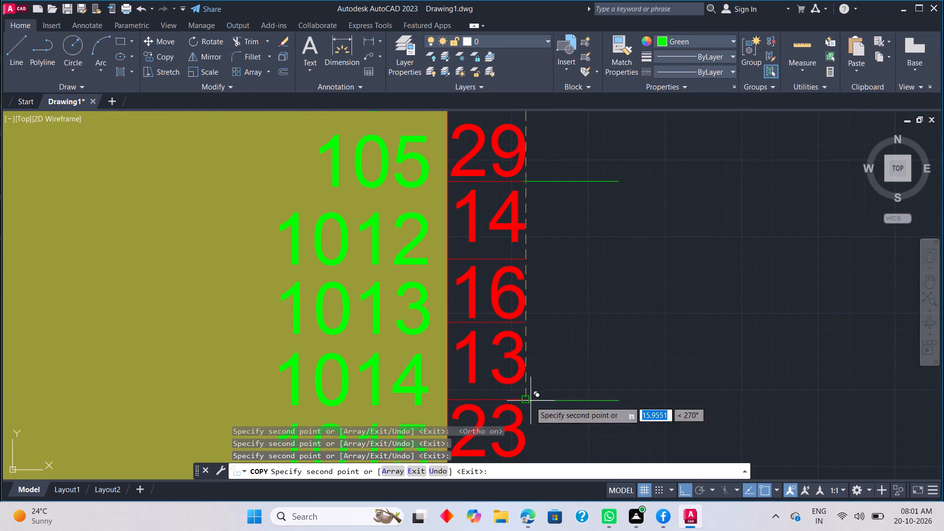
click(526, 401)
middle_drag(583, 404, 592, 198)
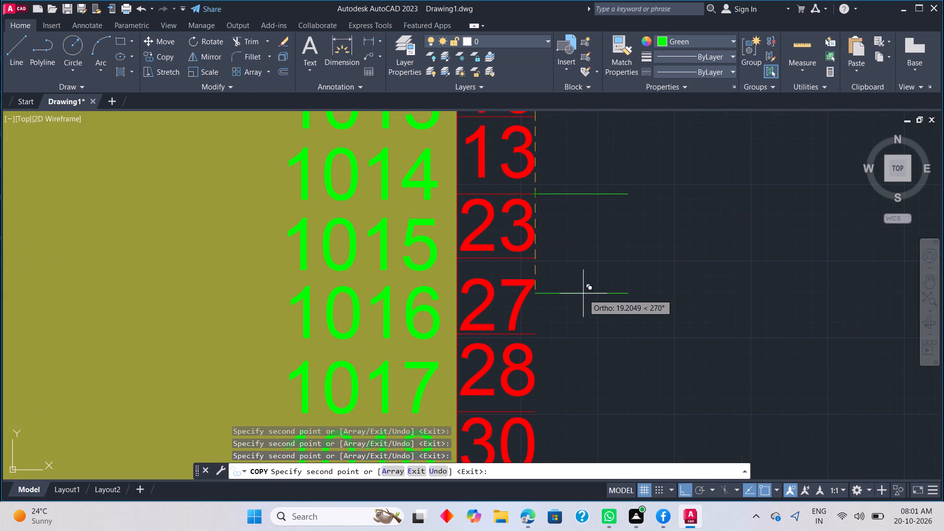
middle_drag(577, 370, 597, 244)
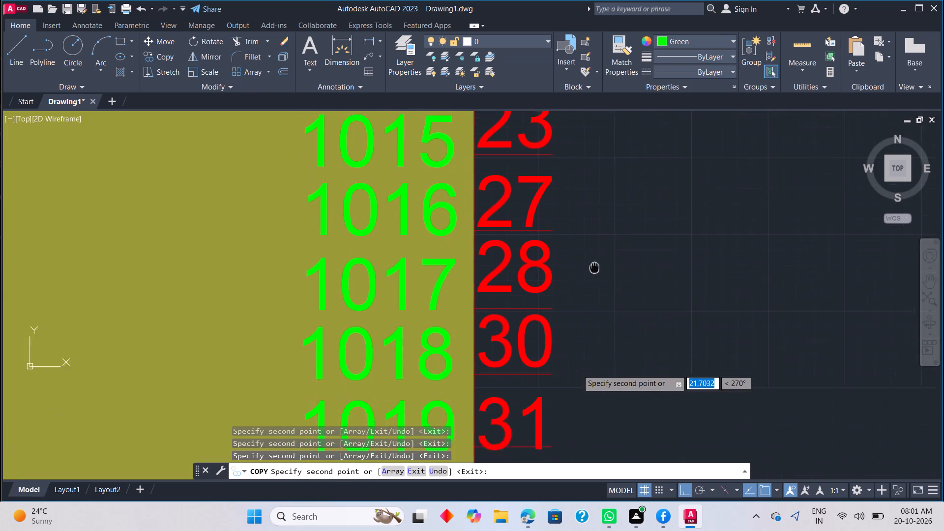
middle_drag(597, 244, 600, 218)
click(559, 329)
Place copies of the short green line at the ends of pin lines 31, 33, 36 and 37.
scroll(566, 338, down, 1)
middle_drag(566, 338, 591, 238)
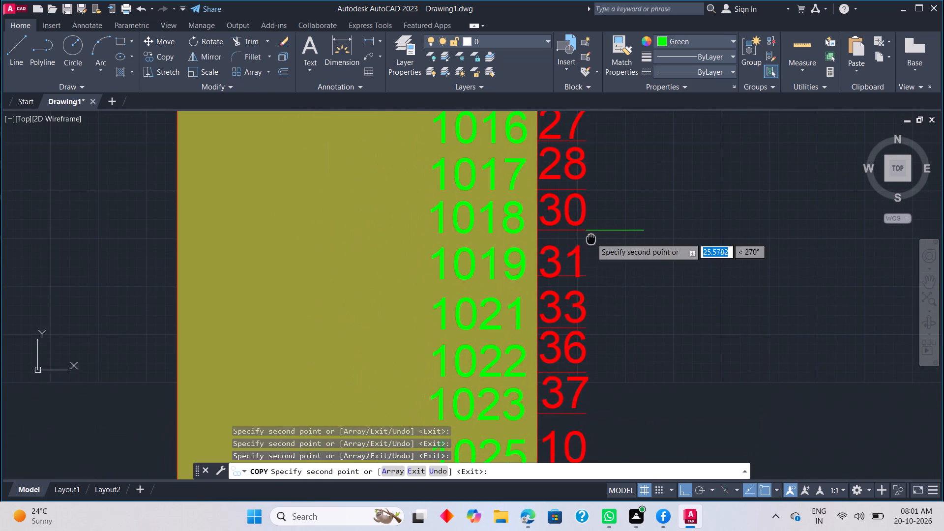
click(589, 278)
middle_drag(583, 330, 566, 289)
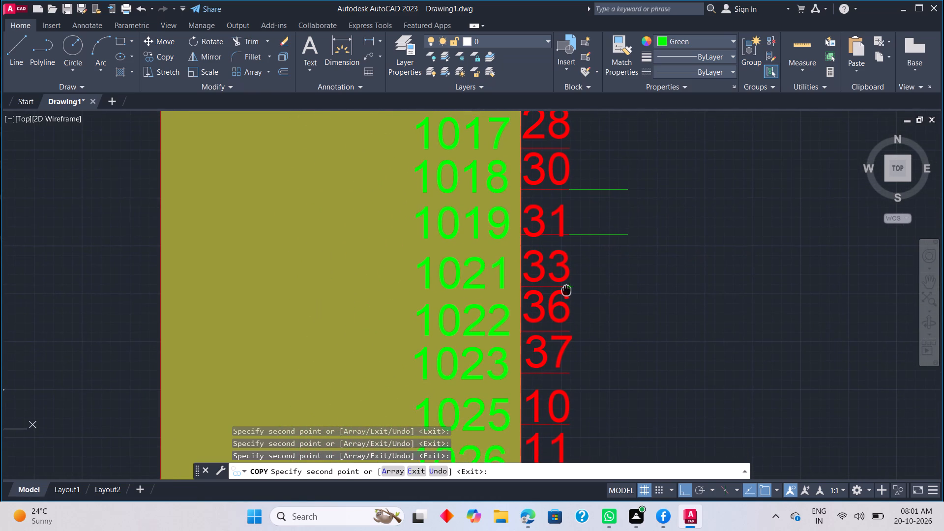
middle_drag(566, 289, 568, 286)
click(570, 281)
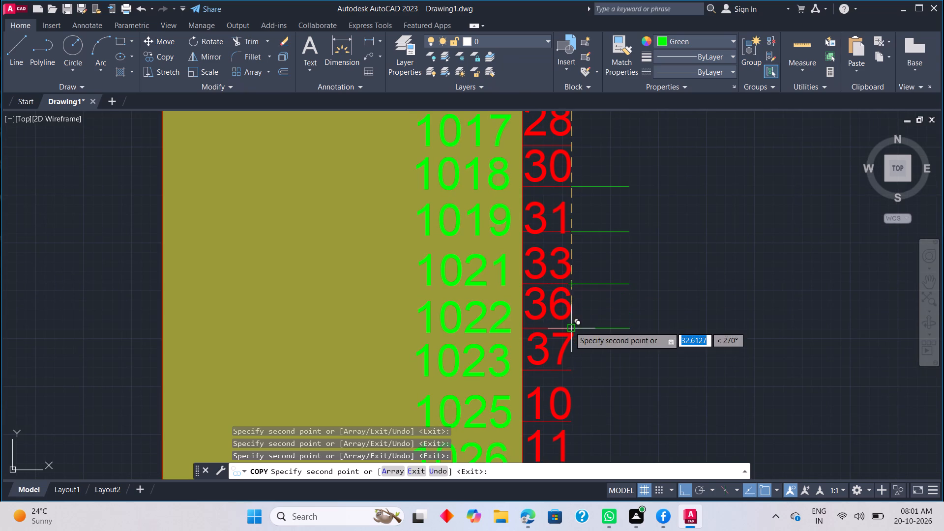
click(569, 326)
middle_drag(594, 344, 576, 279)
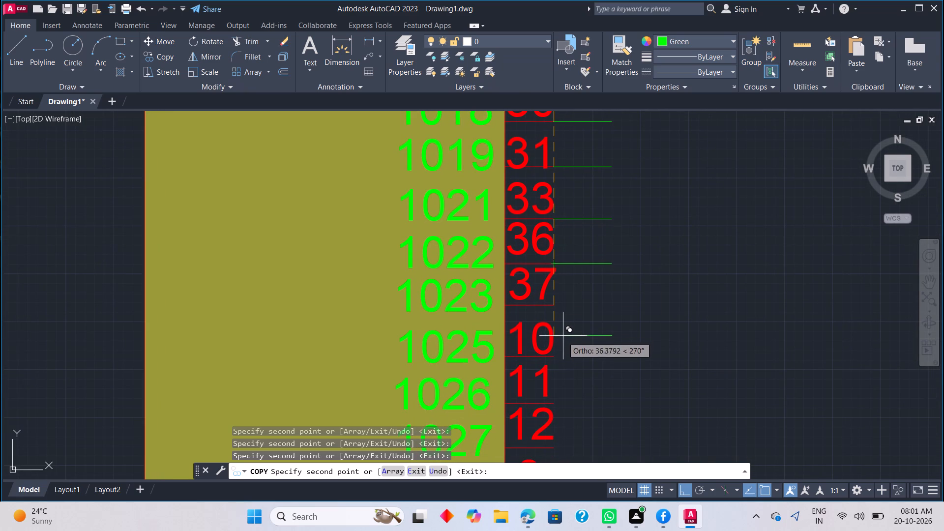
click(557, 304)
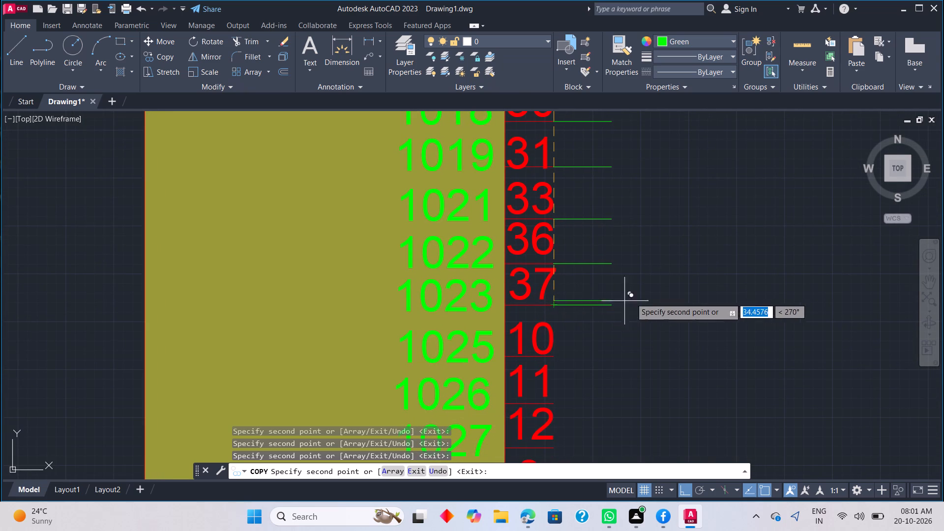
Place the last copies of the short green line at the ends of pin lines 6 and 7.
scroll(631, 277, down, 2)
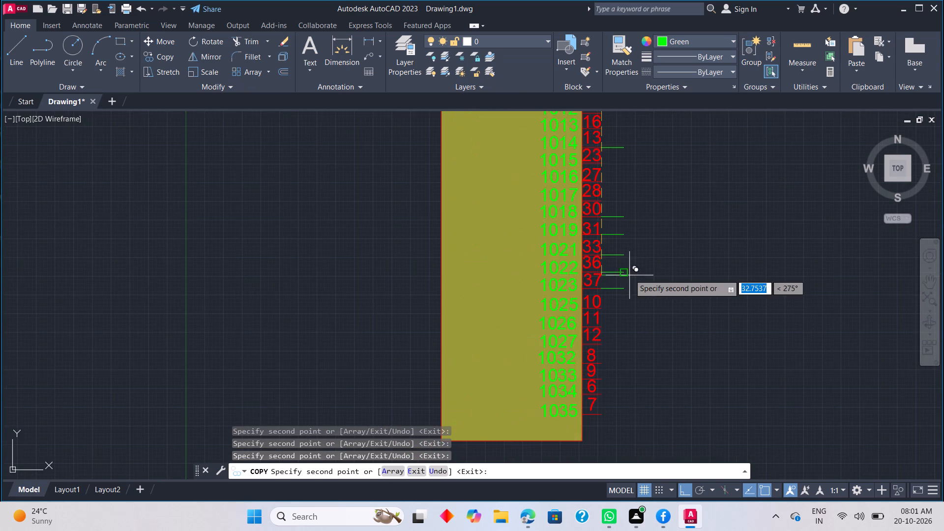
middle_drag(629, 274, 580, 299)
middle_drag(575, 367, 561, 324)
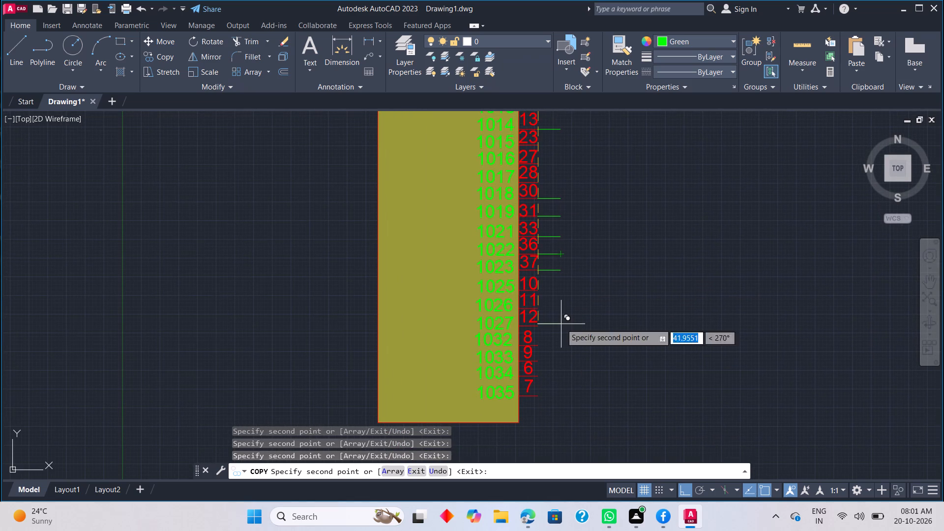
middle_drag(561, 376, 559, 311)
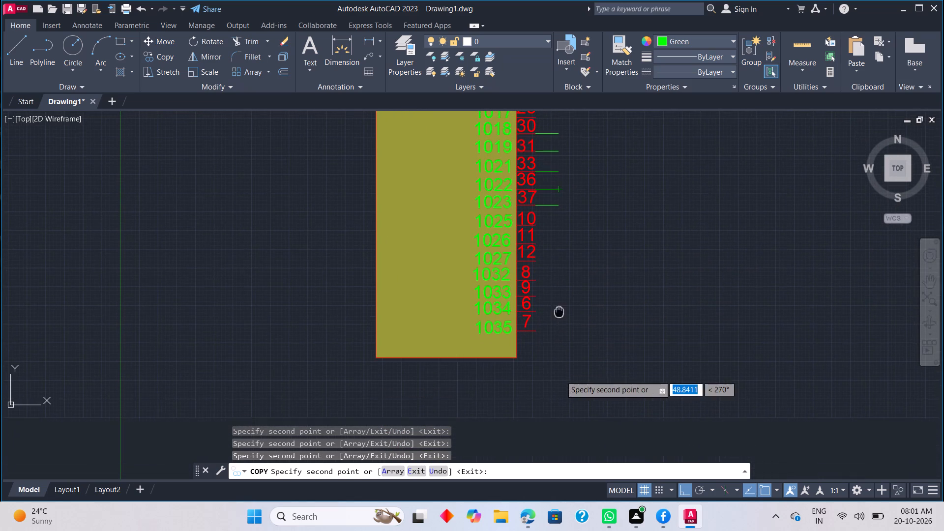
middle_drag(559, 311, 559, 310)
scroll(539, 324, up, 2)
click(531, 295)
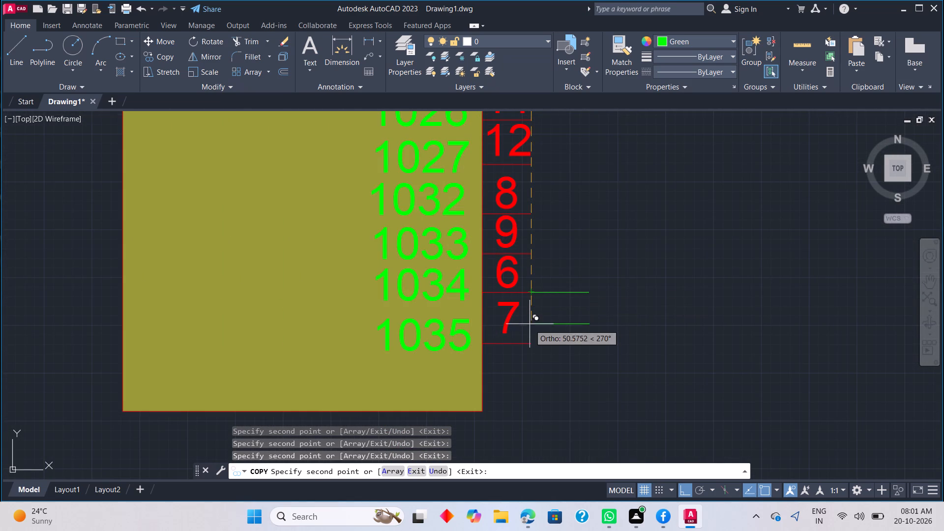
click(531, 343)
key(Escape)
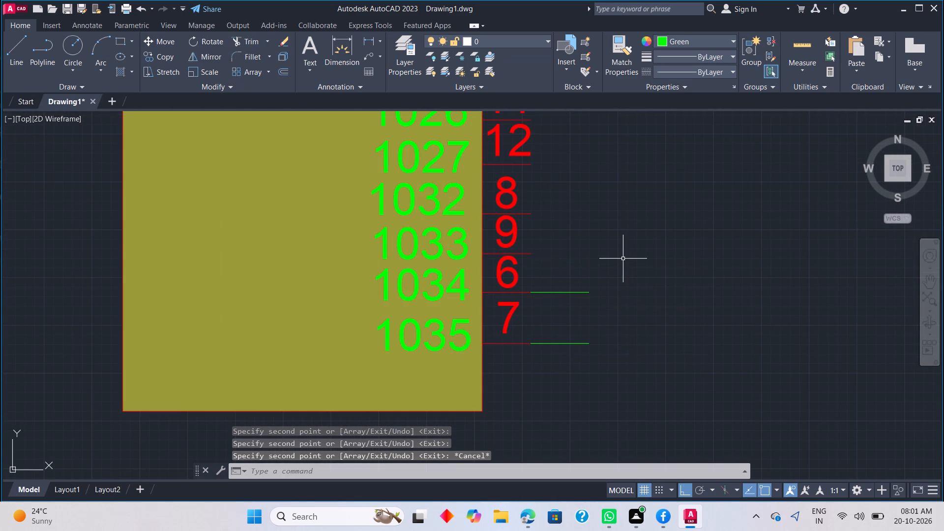
Copy the EN label from inside the rectangle to just beyond the end of pin 35's green line, with Ortho off.
scroll(607, 242, down, 3)
middle_drag(613, 225, 539, 394)
scroll(542, 386, down, 1)
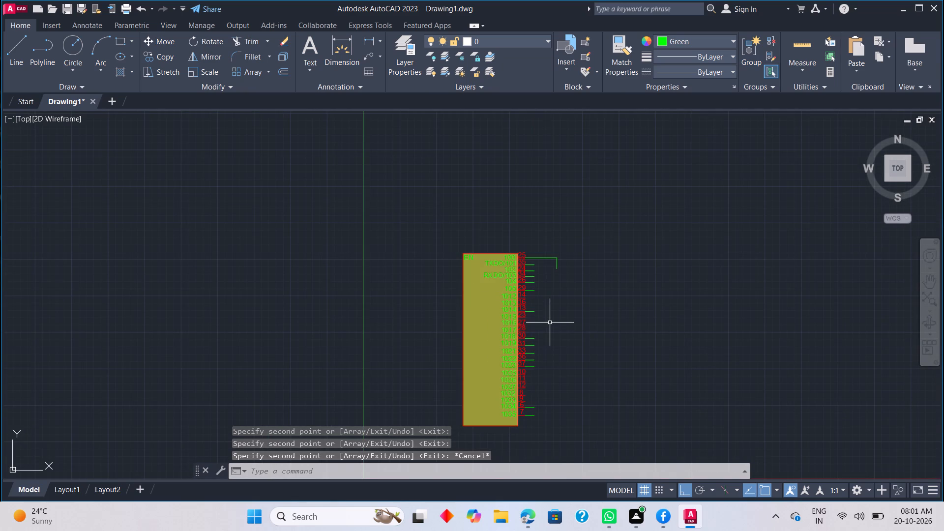
scroll(550, 321, up, 1)
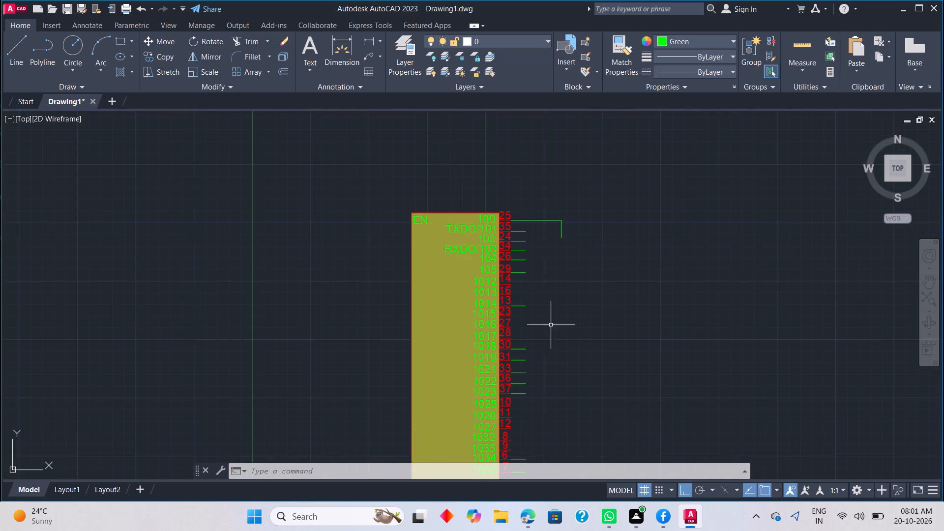
middle_drag(531, 331, 528, 260)
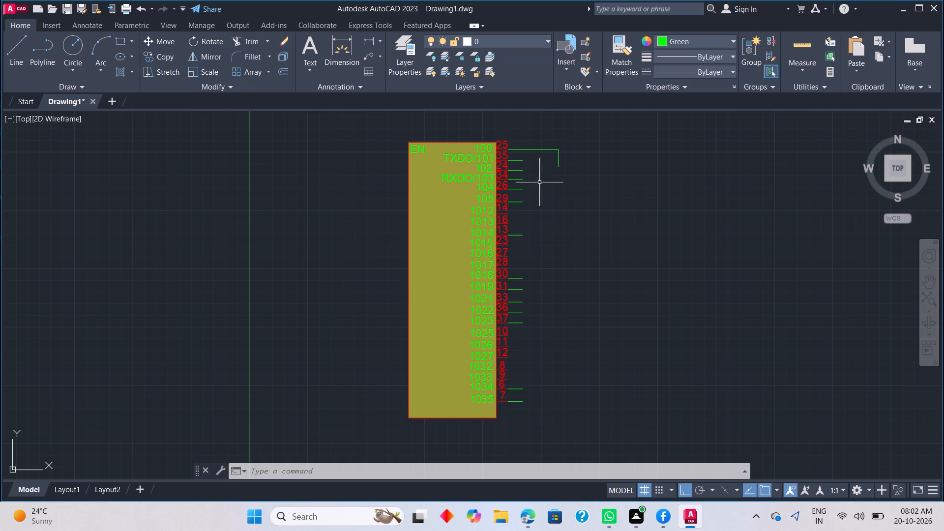
scroll(531, 176, up, 1)
middle_drag(531, 169, 553, 244)
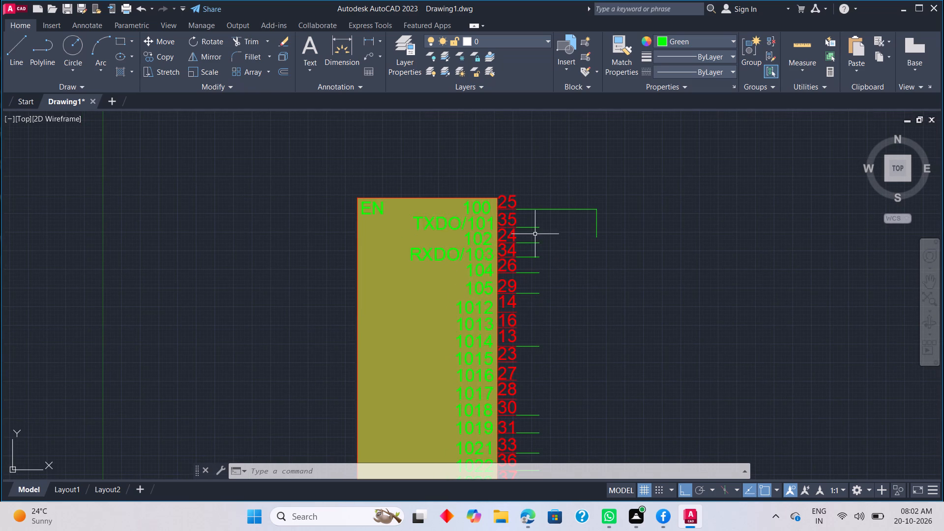
click(384, 213)
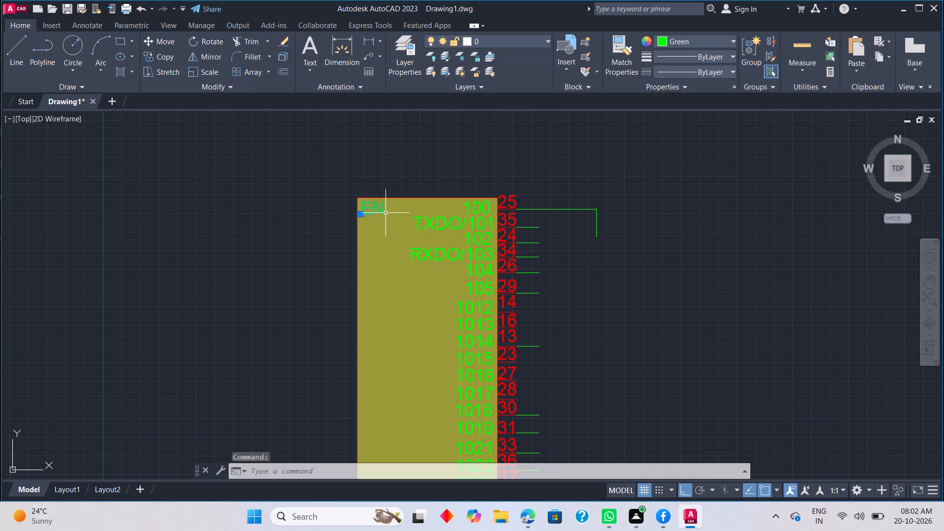
right_click(415, 233)
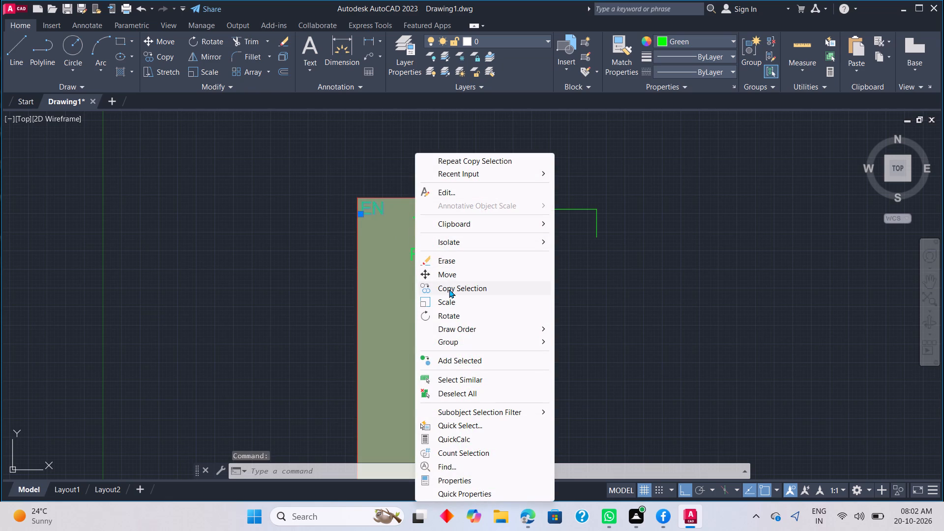
click(449, 289)
click(361, 213)
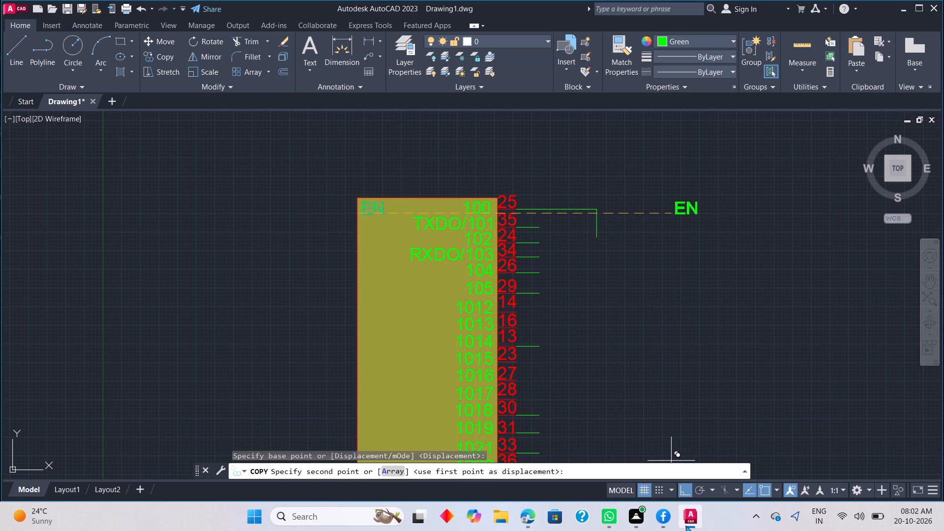
click(685, 489)
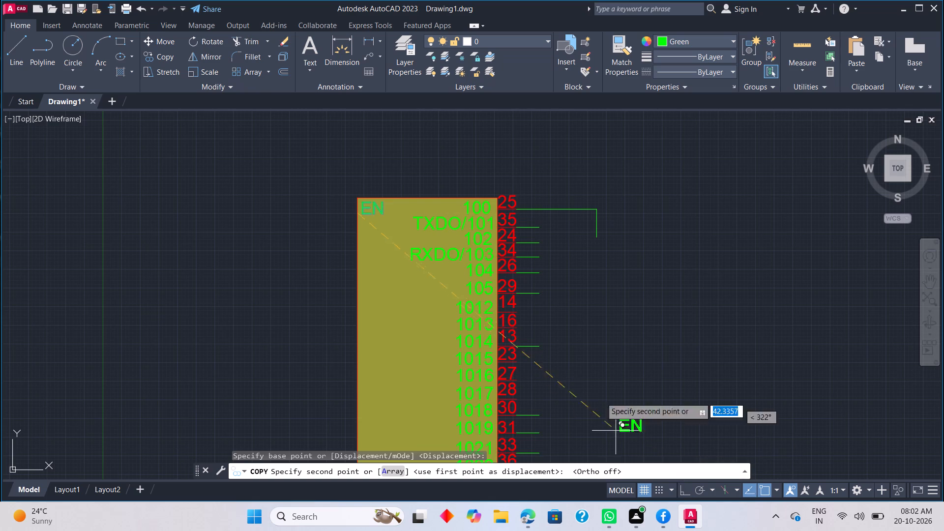
scroll(549, 235, up, 2)
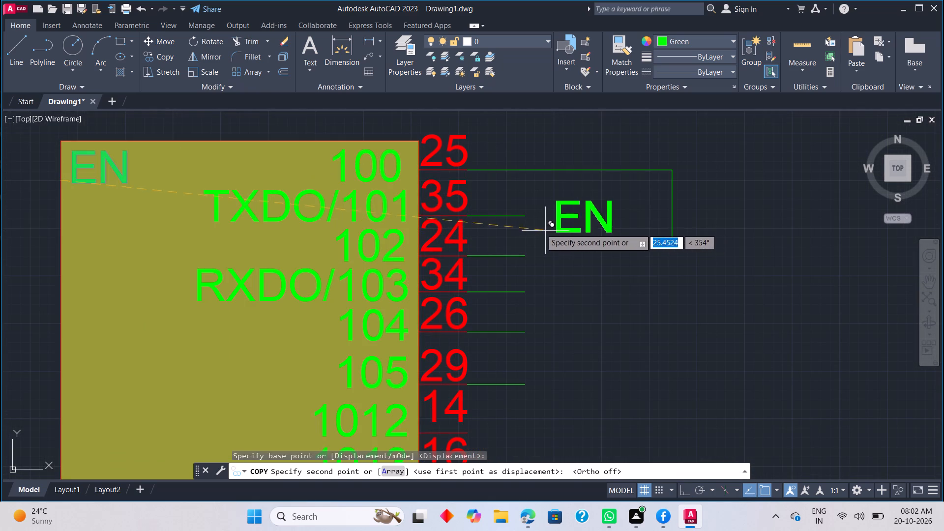
scroll(527, 218, up, 3)
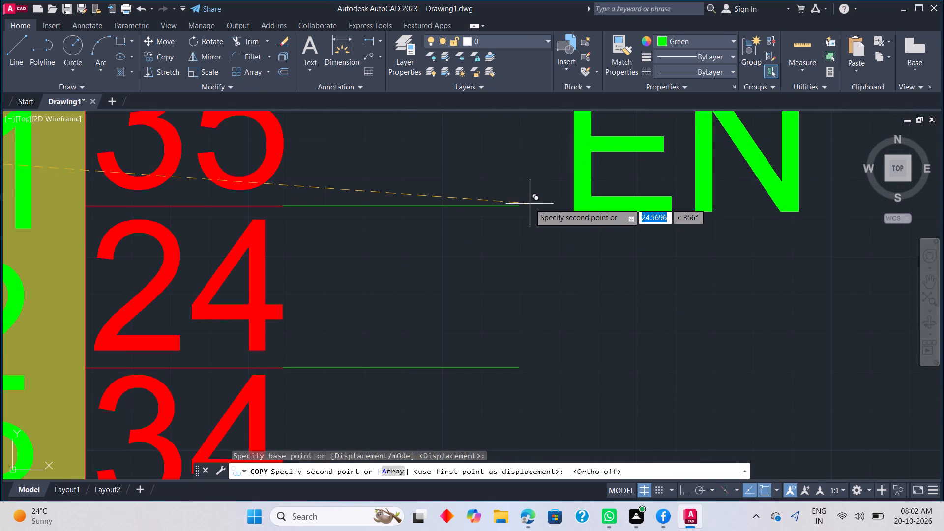
middle_drag(526, 204, 497, 360)
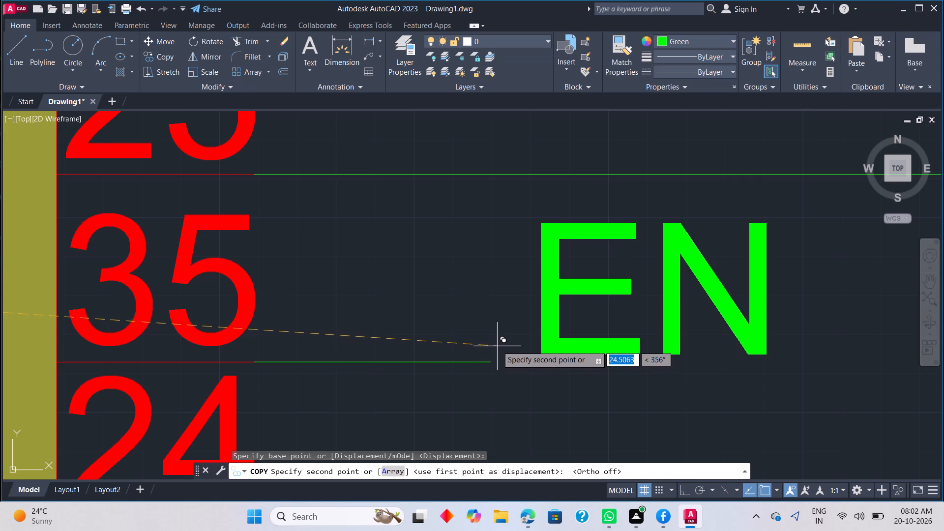
click(496, 345)
Place further copies of the EN label at the ends of the green lines of pins 24, 34, 26 and 29.
scroll(534, 396, down, 3)
middle_drag(554, 413, 542, 310)
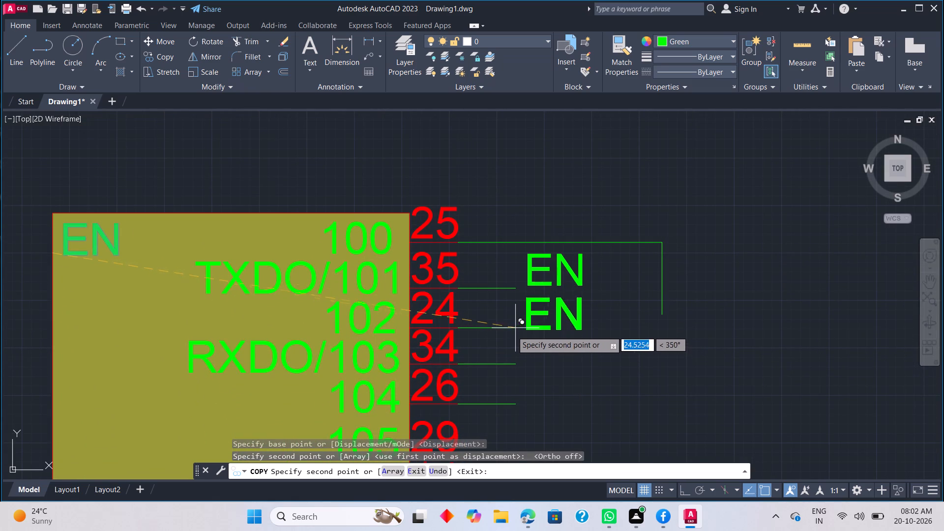
scroll(511, 325, up, 3)
click(508, 325)
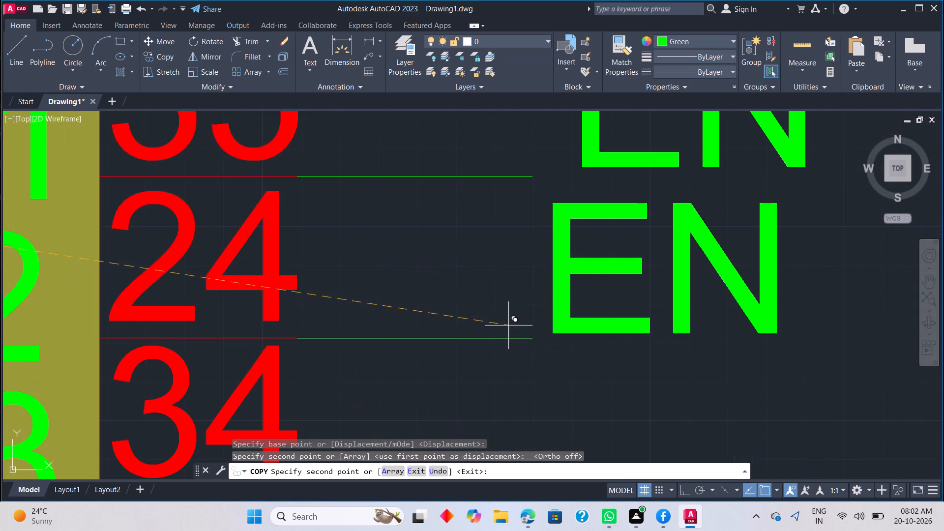
middle_drag(524, 378, 494, 242)
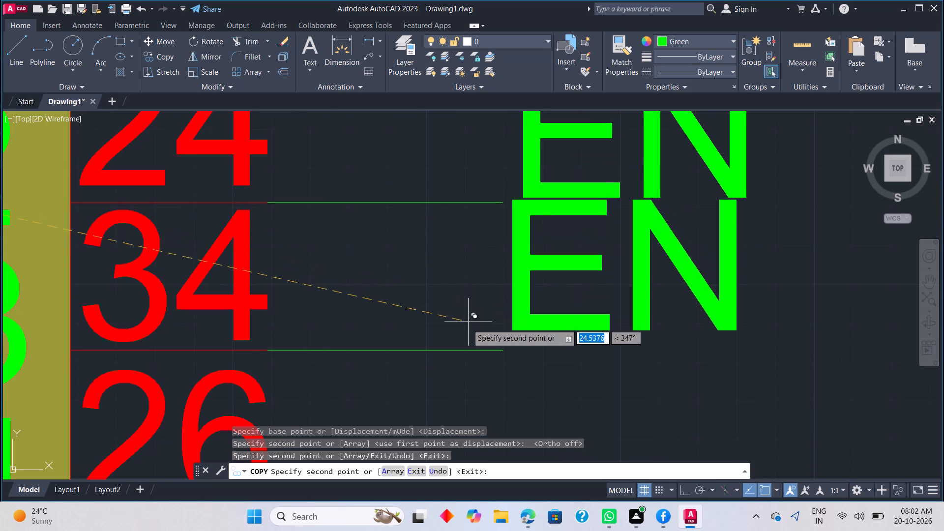
click(469, 335)
middle_drag(494, 373, 492, 260)
middle_click(506, 316)
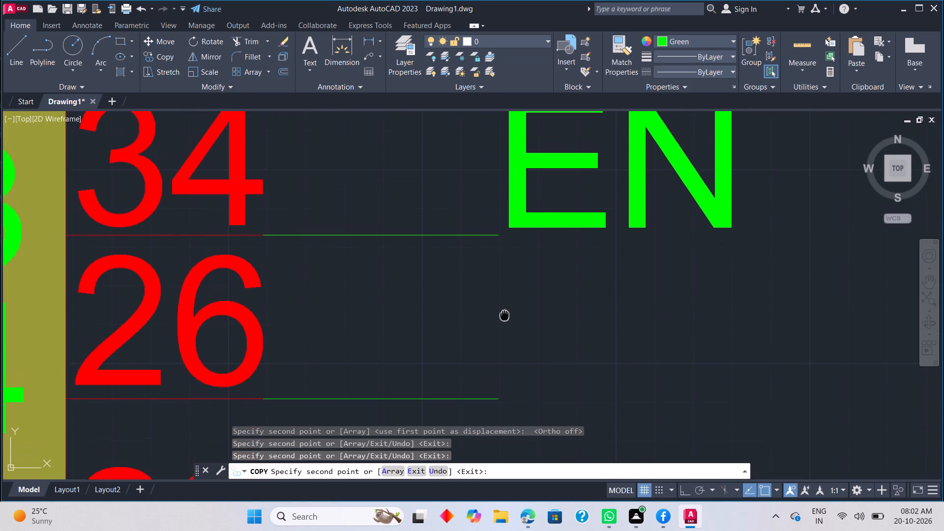
middle_drag(508, 338, 504, 224)
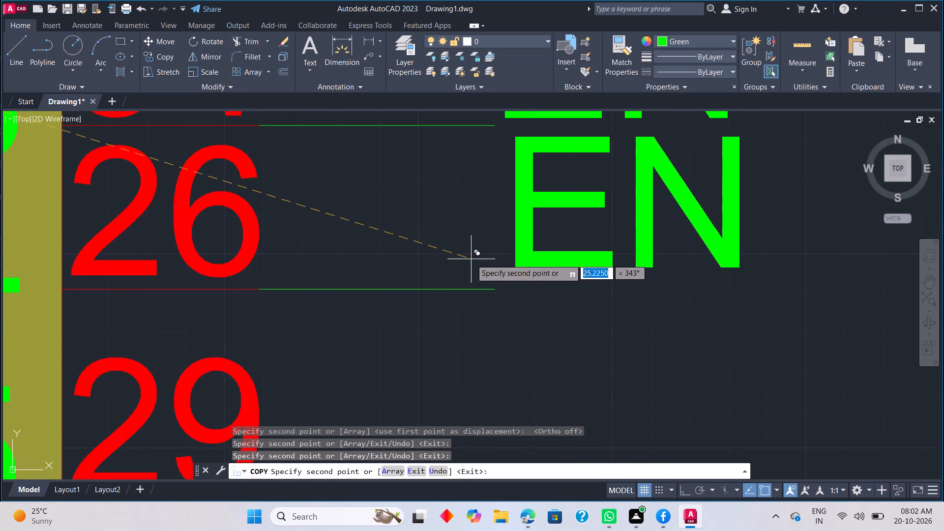
click(460, 264)
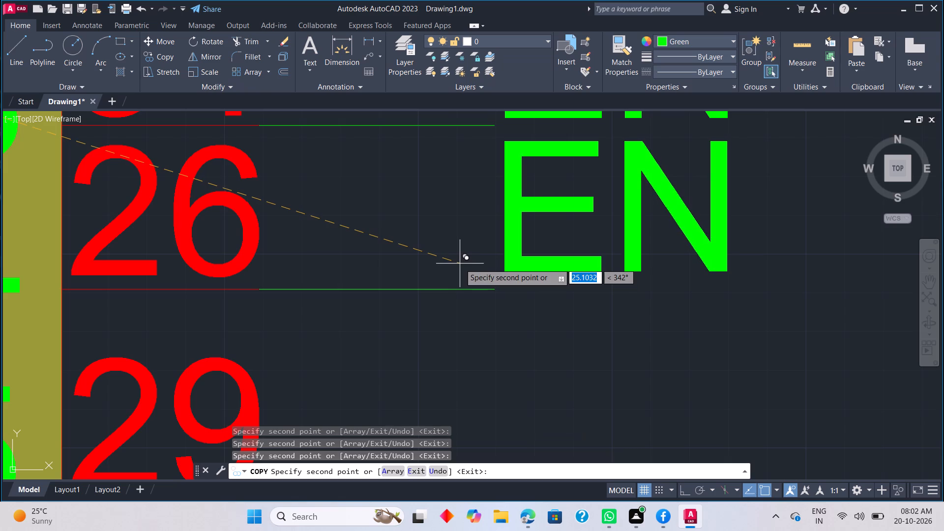
middle_drag(491, 326, 500, 212)
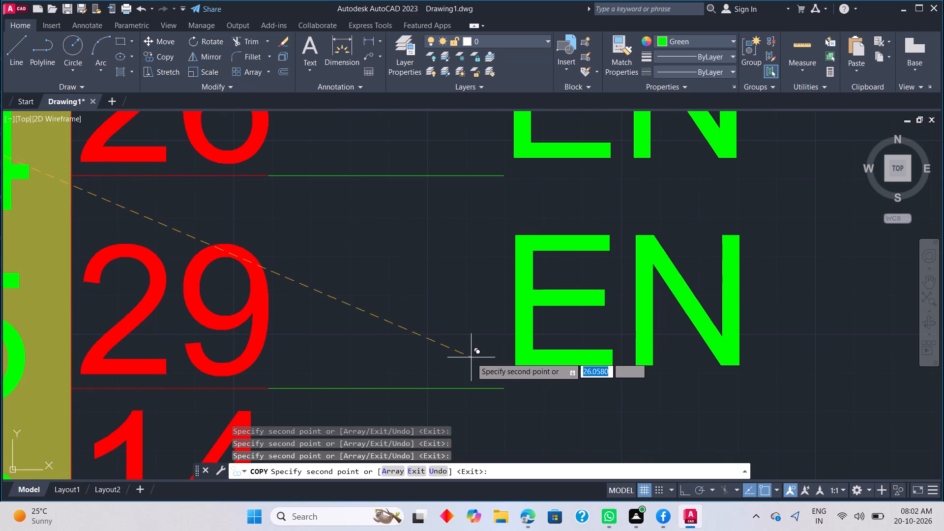
click(467, 364)
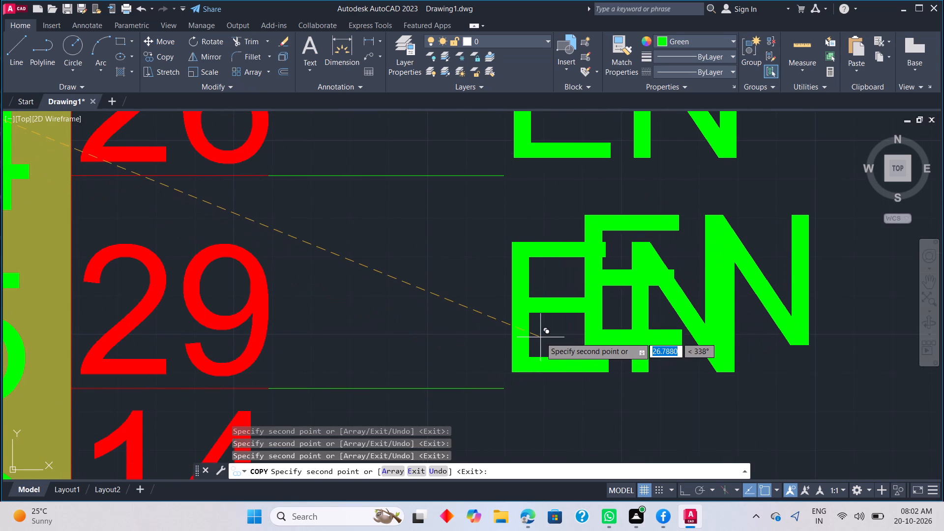
key(Escape)
Move the copied EN label at pin 35 slightly inward, beside the end of its green line.
scroll(540, 336, down, 4)
scroll(565, 301, up, 1)
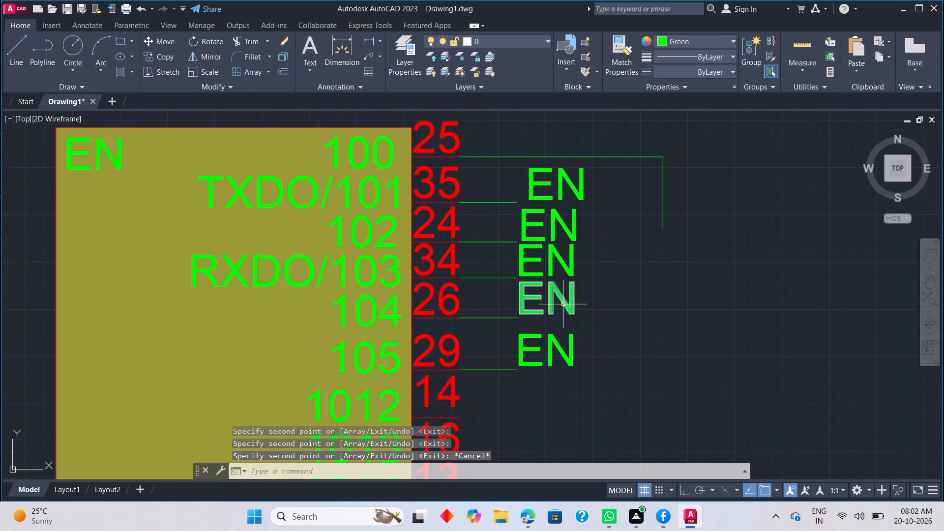
middle_drag(569, 282, 565, 335)
click(557, 245)
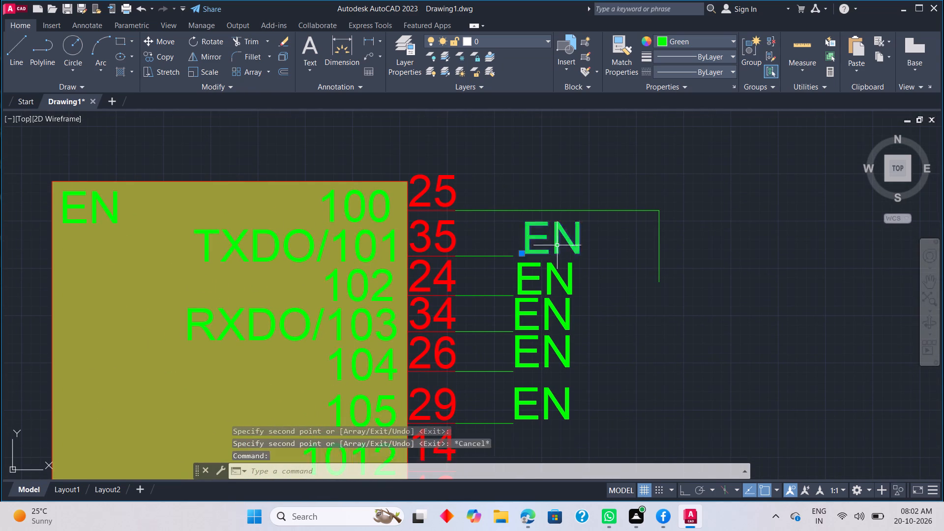
click(524, 254)
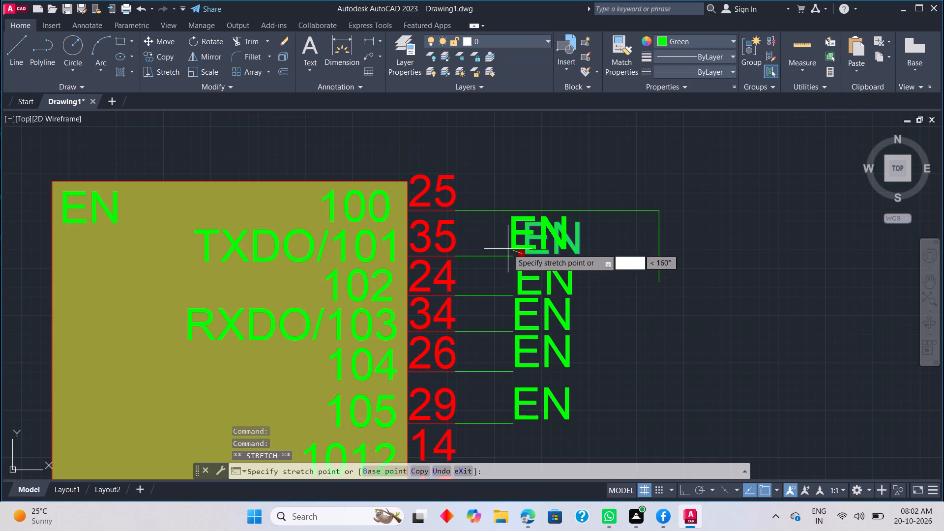
scroll(508, 249, up, 2)
click(520, 250)
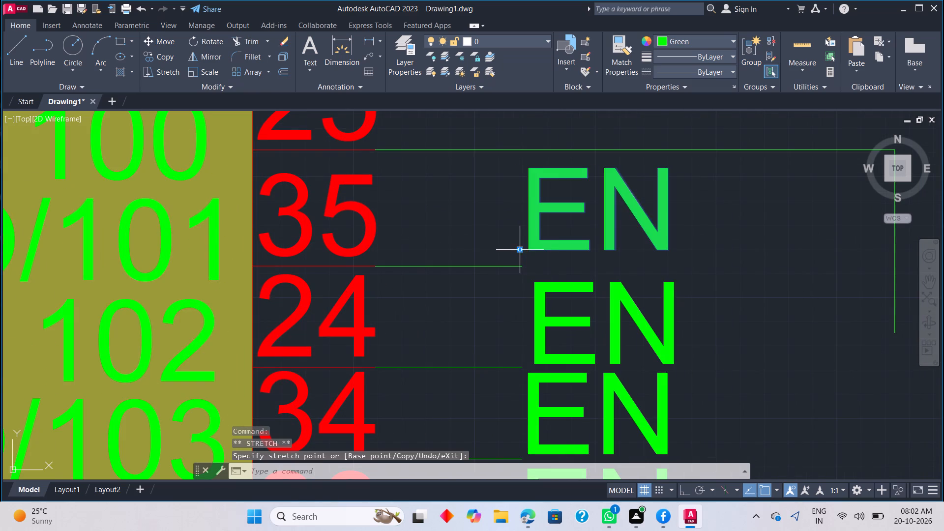
key(Escape)
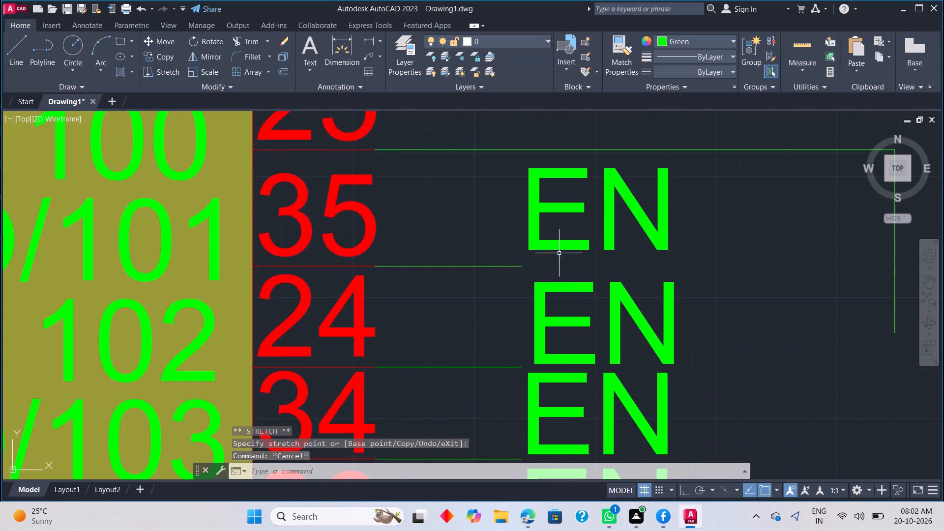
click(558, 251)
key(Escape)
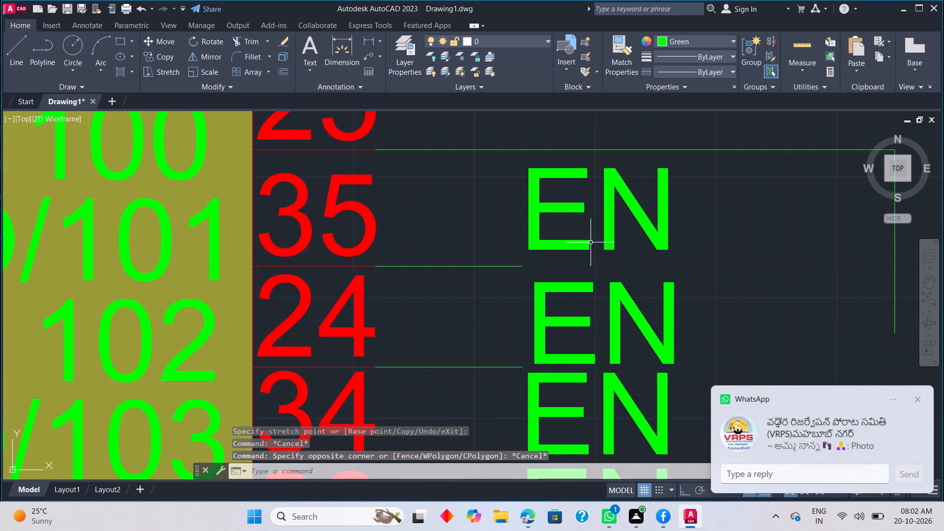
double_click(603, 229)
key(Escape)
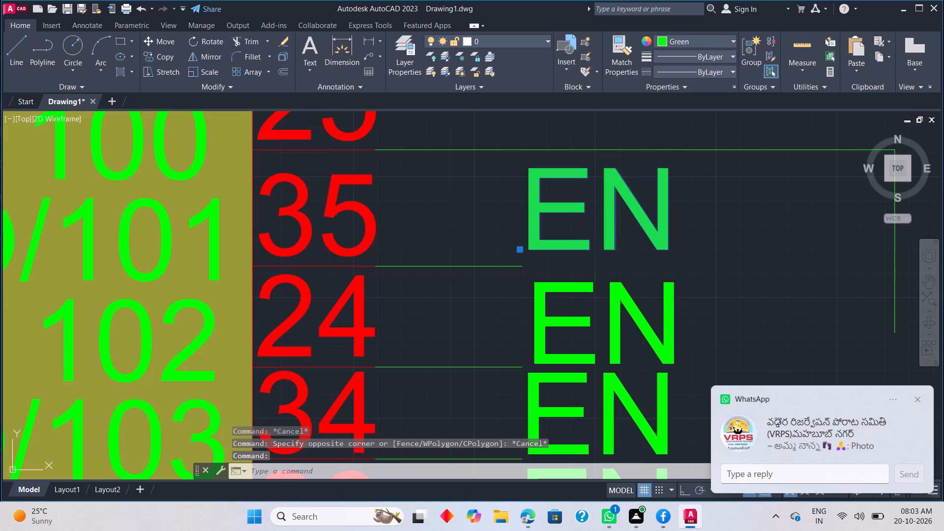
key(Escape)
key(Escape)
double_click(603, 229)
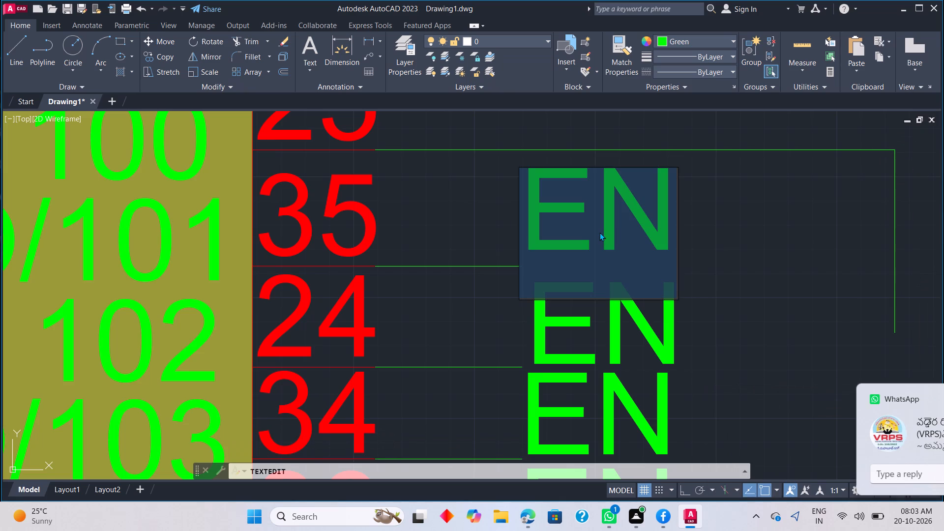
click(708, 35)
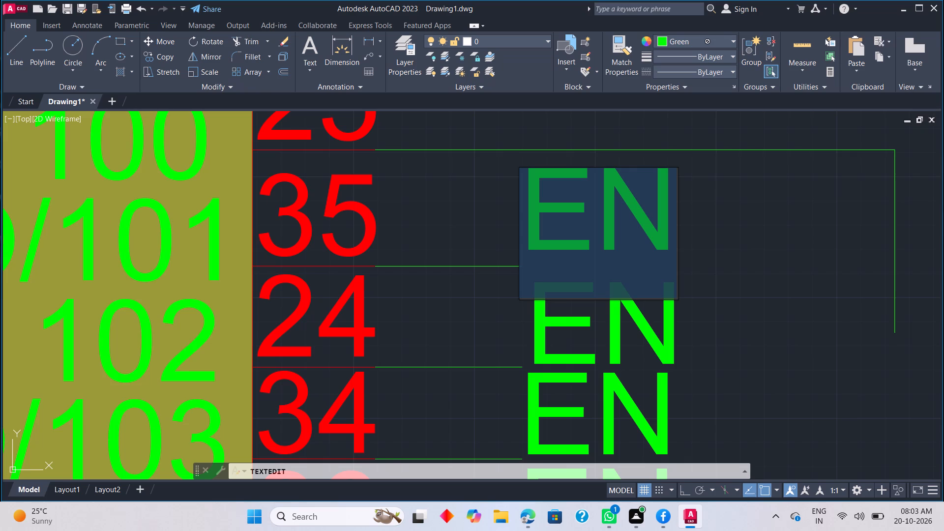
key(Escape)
Set the current object colour to black (0,0,0).
click(725, 34)
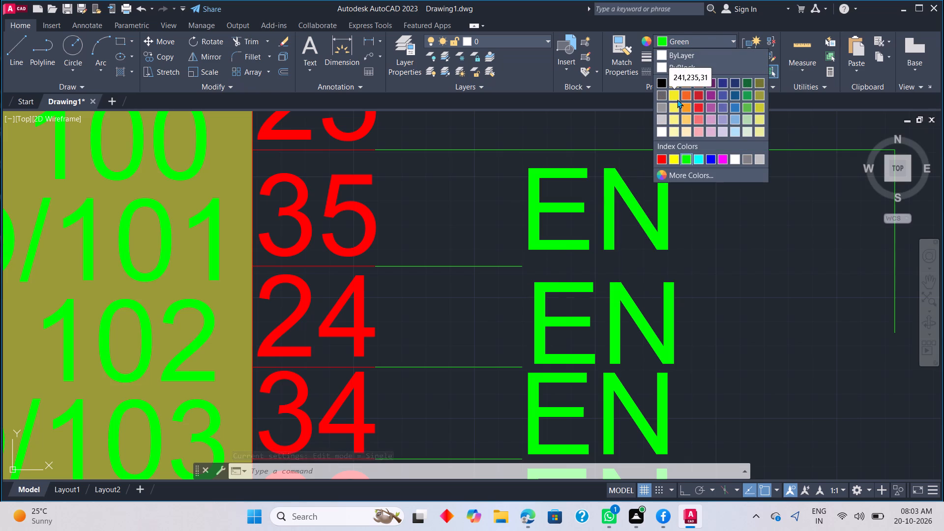
click(660, 83)
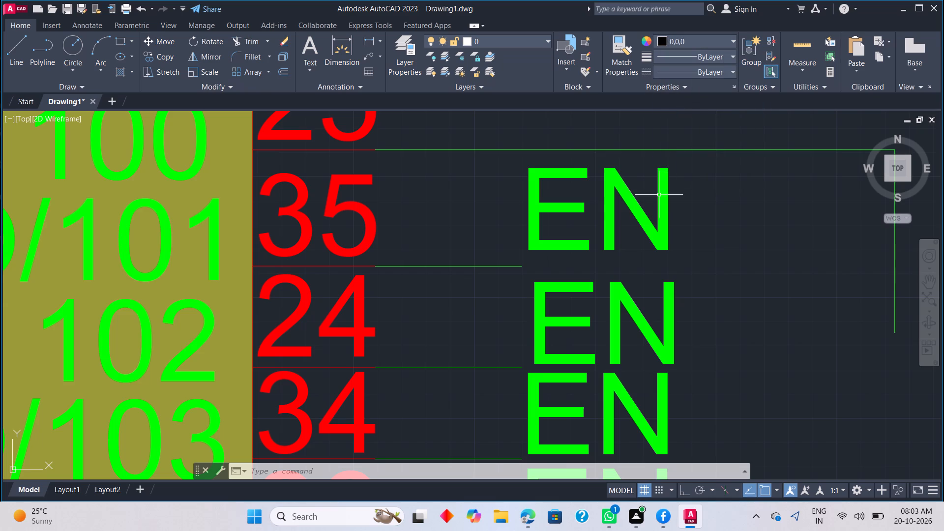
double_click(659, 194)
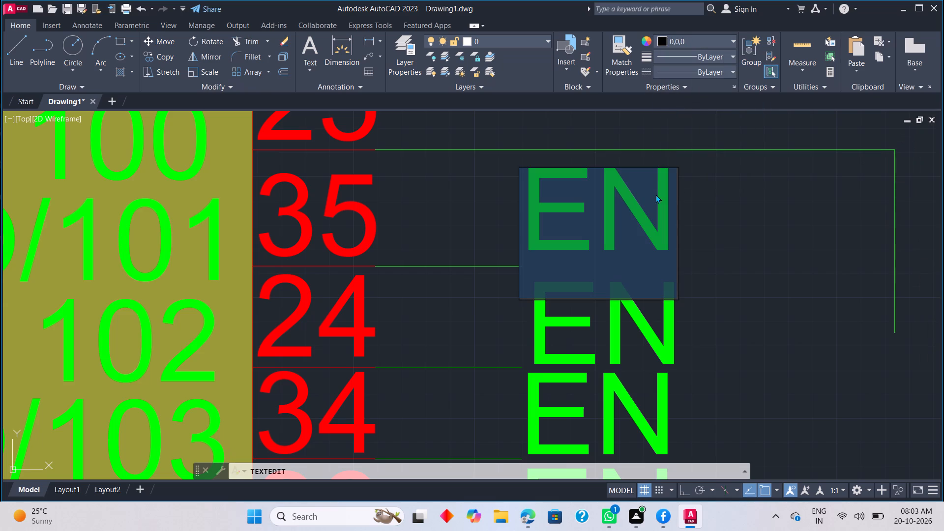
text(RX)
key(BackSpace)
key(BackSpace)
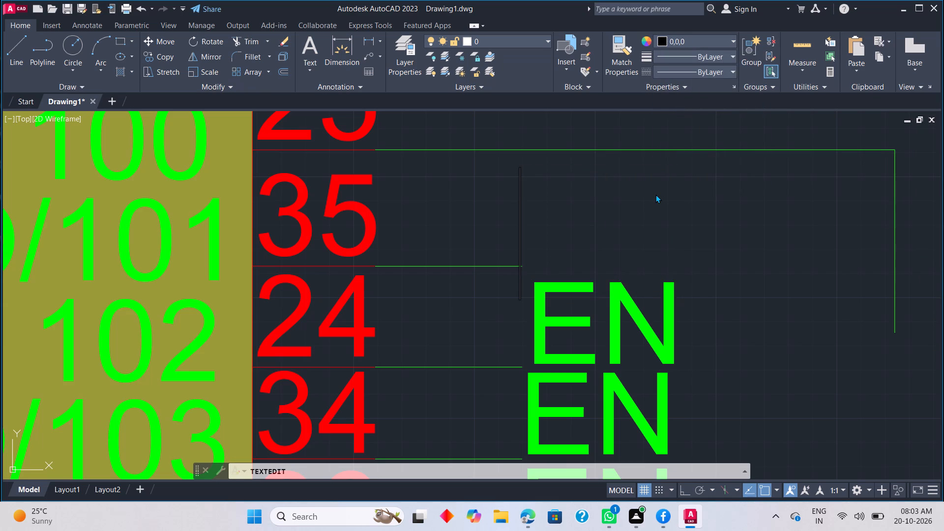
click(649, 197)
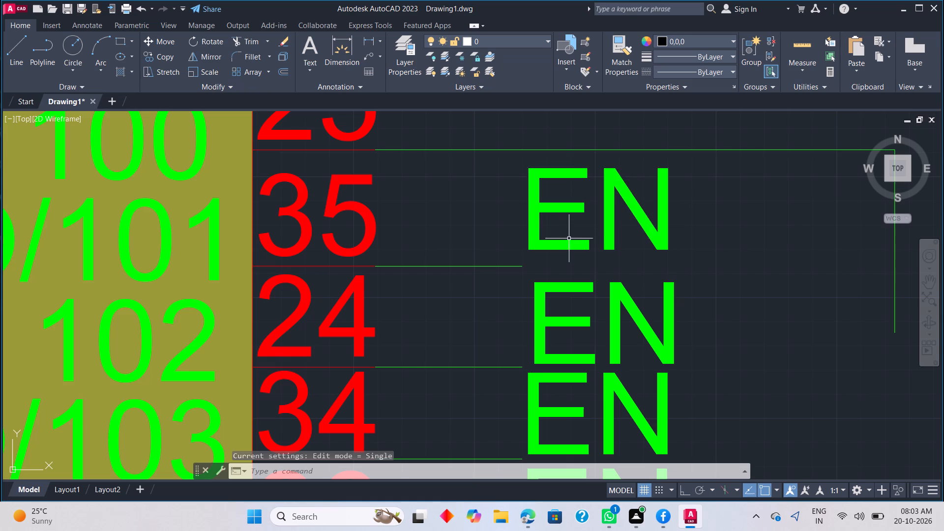
Change the EN label at the end of pin 35's green line to RX-UART.
double_click(569, 240)
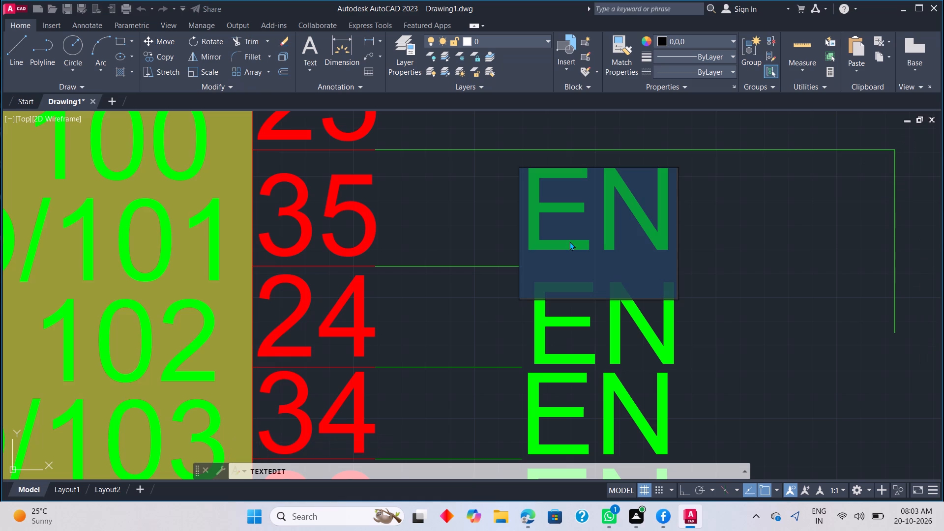
key(r)
key(x)
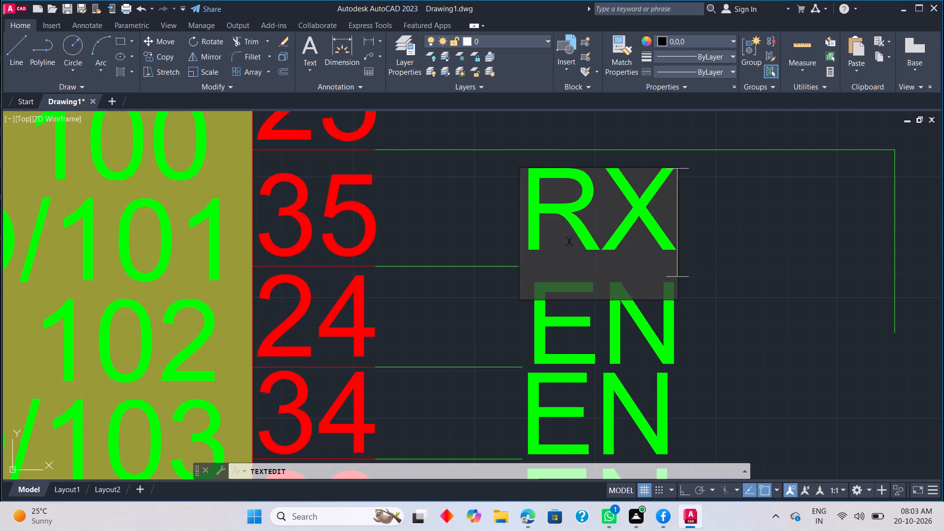
key(minus)
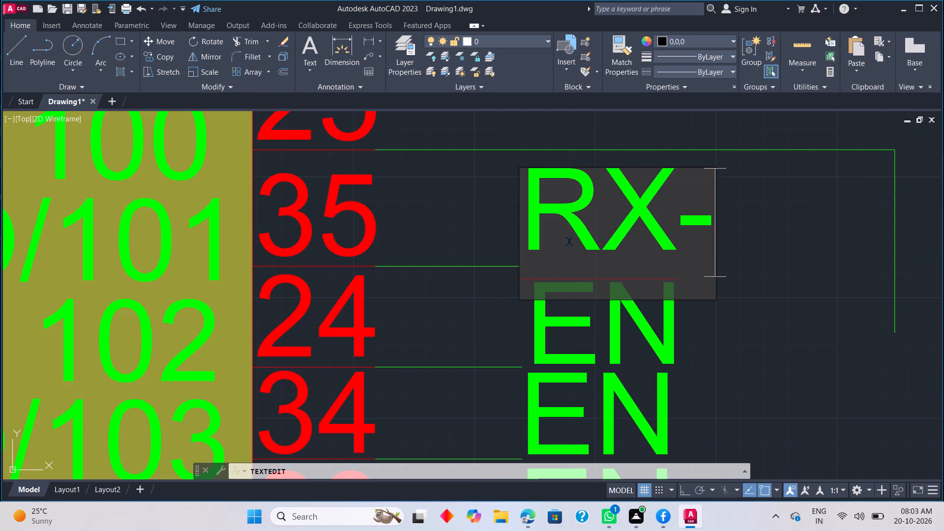
key(u)
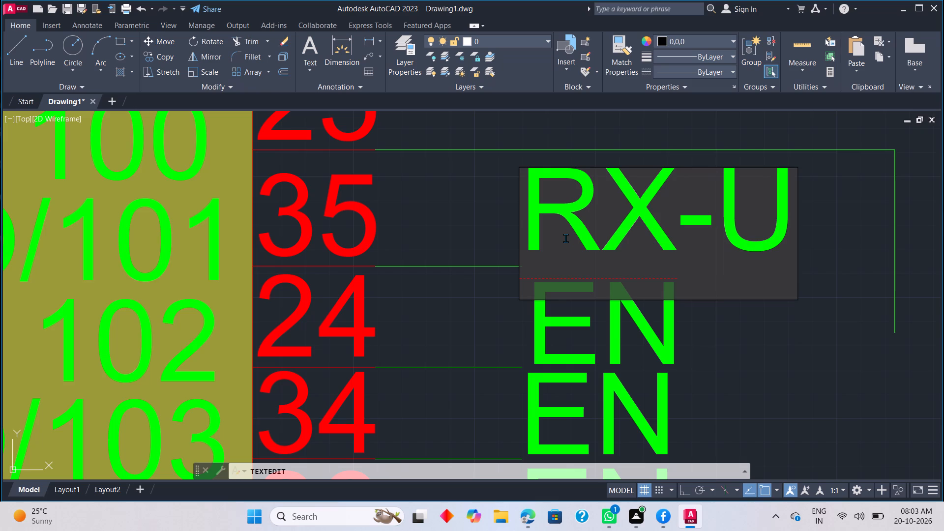
text(ART)
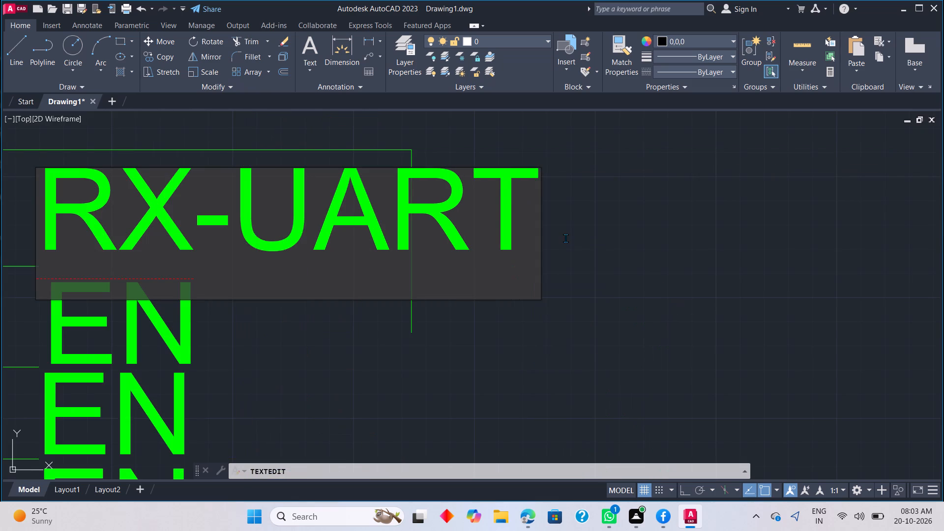
click(582, 343)
Change the EN label at the end of pin 24's green line to DIO1 LoRa.
scroll(519, 341, down, 3)
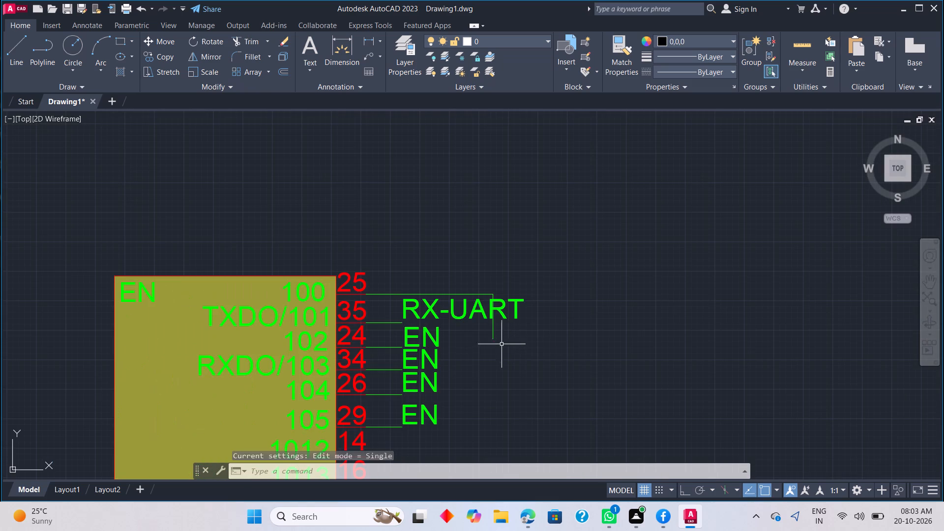
middle_drag(467, 350, 626, 324)
scroll(603, 325, up, 2)
double_click(589, 297)
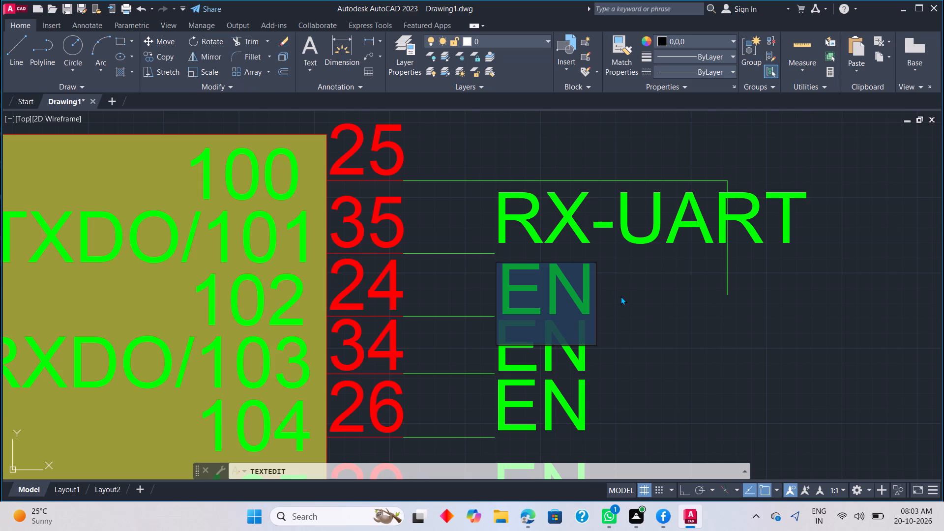
text(DI)
text(O1)
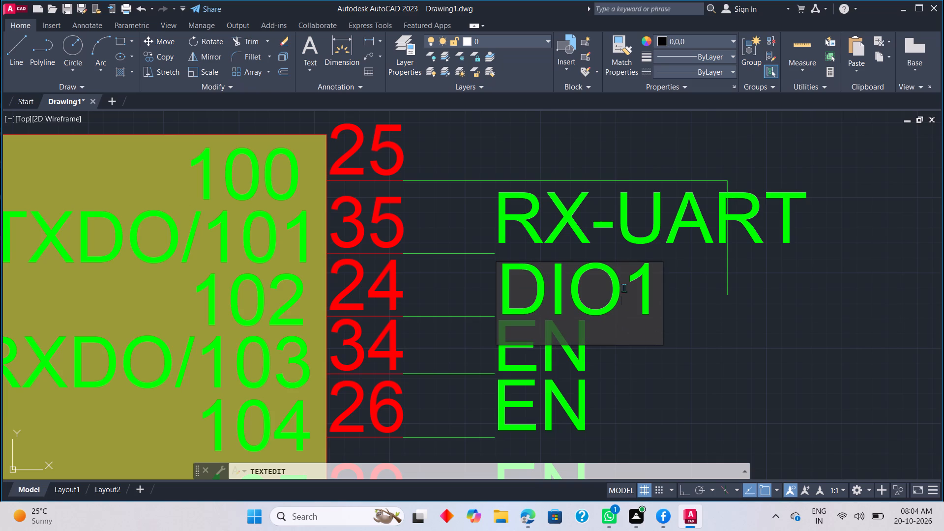
key(space)
text(L)
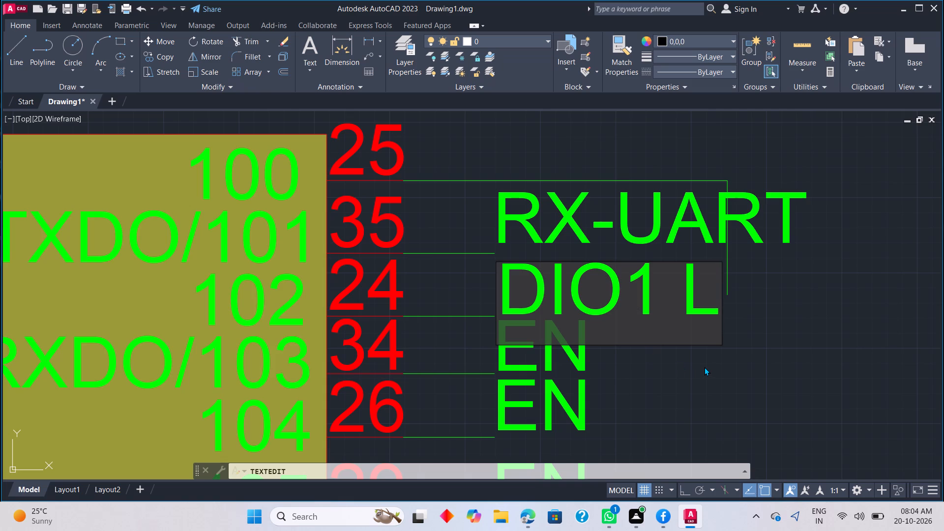
key(o)
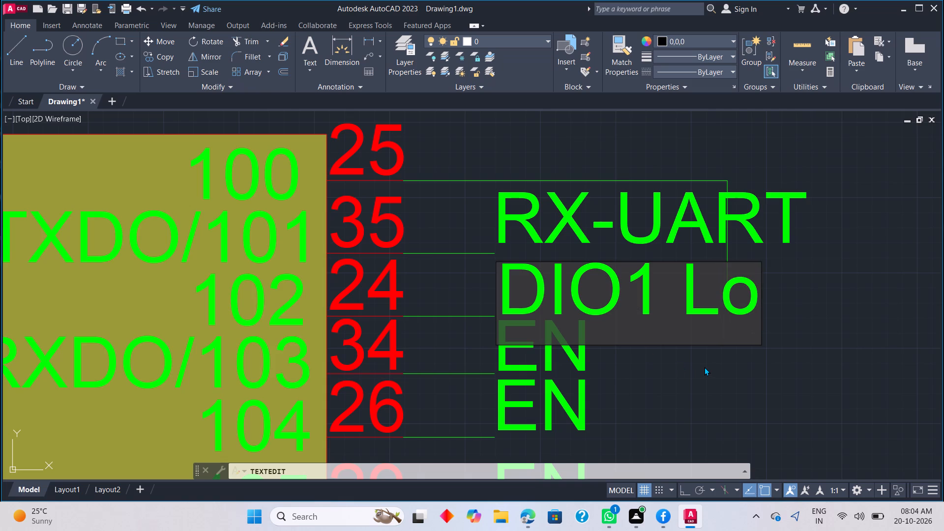
key(r)
key(a)
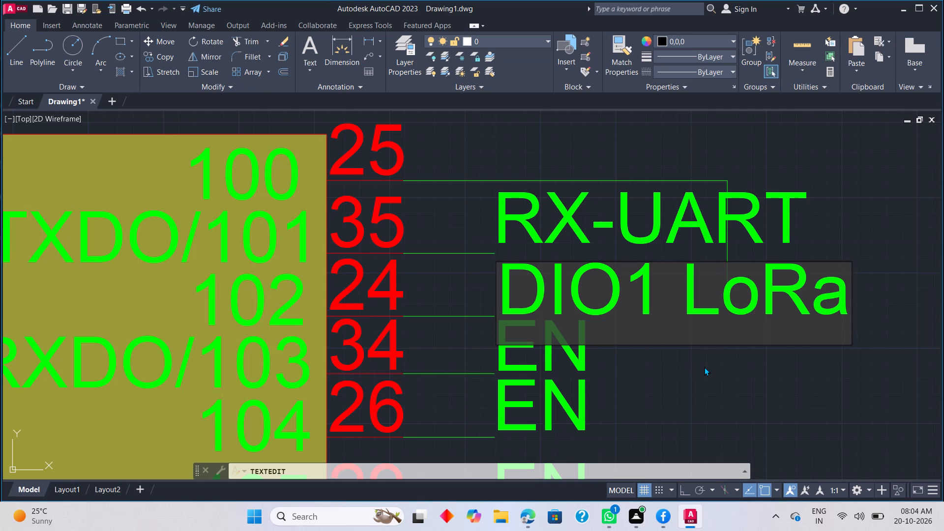
click(729, 411)
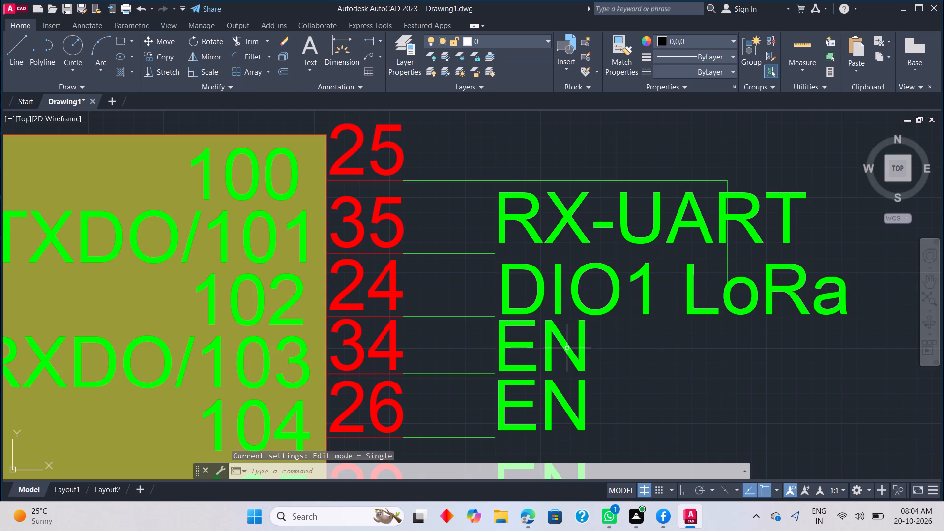
Replace the EN label at the end of pin 34's green line with the text DIIO1 LoRa.
click(569, 354)
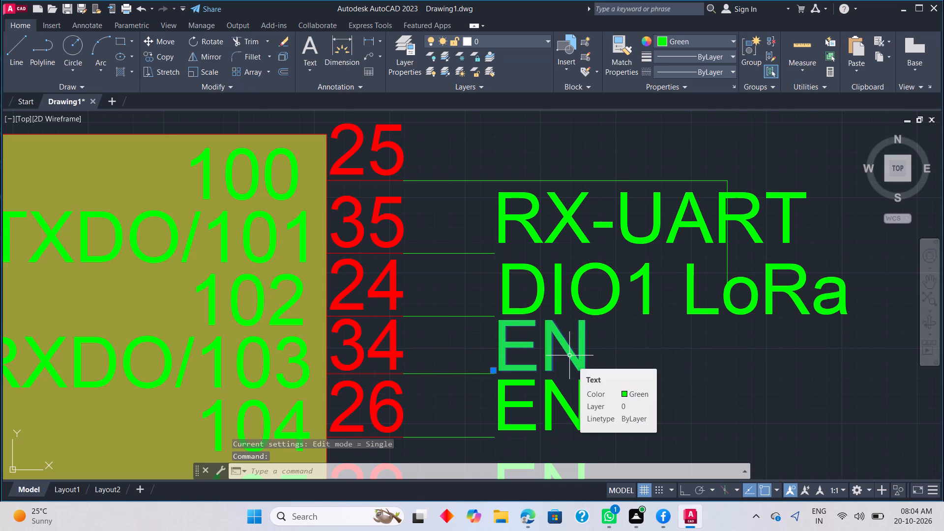
double_click(569, 355)
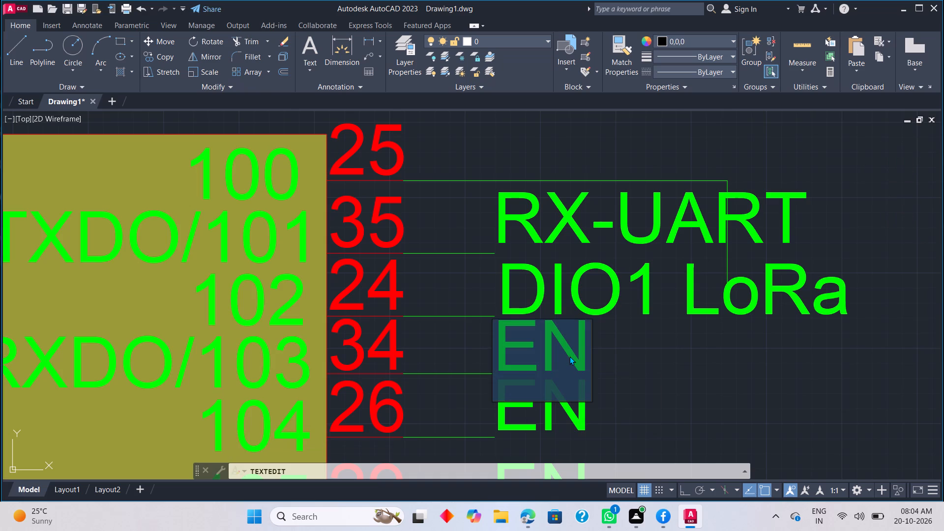
key(d)
key(BackSpace)
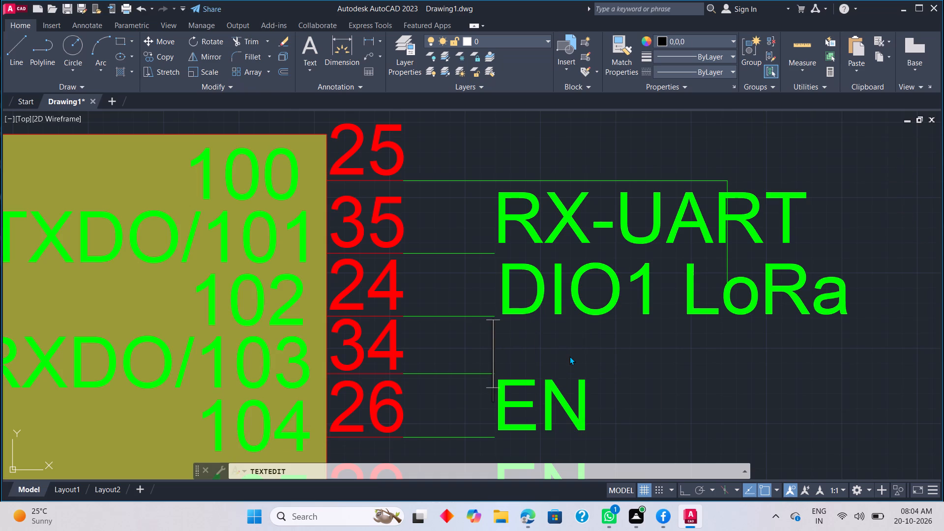
key(d)
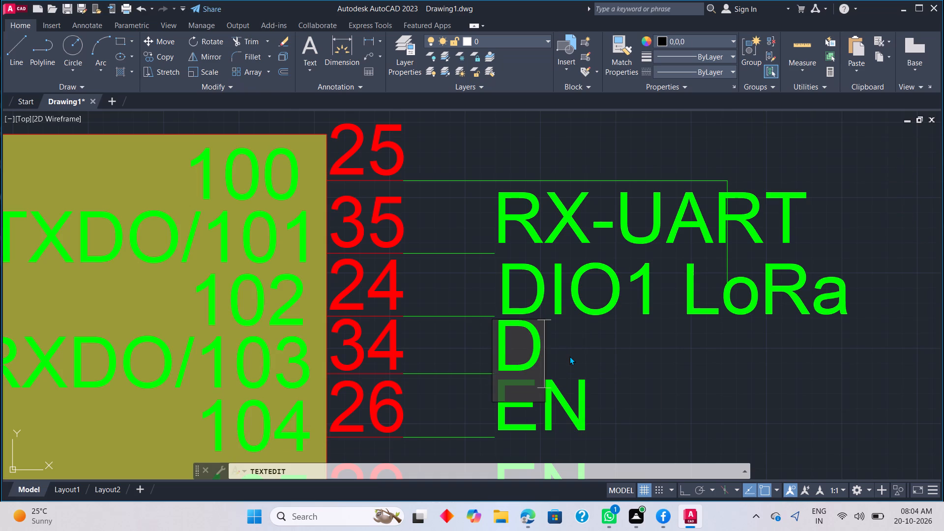
text(IIO)
key(1)
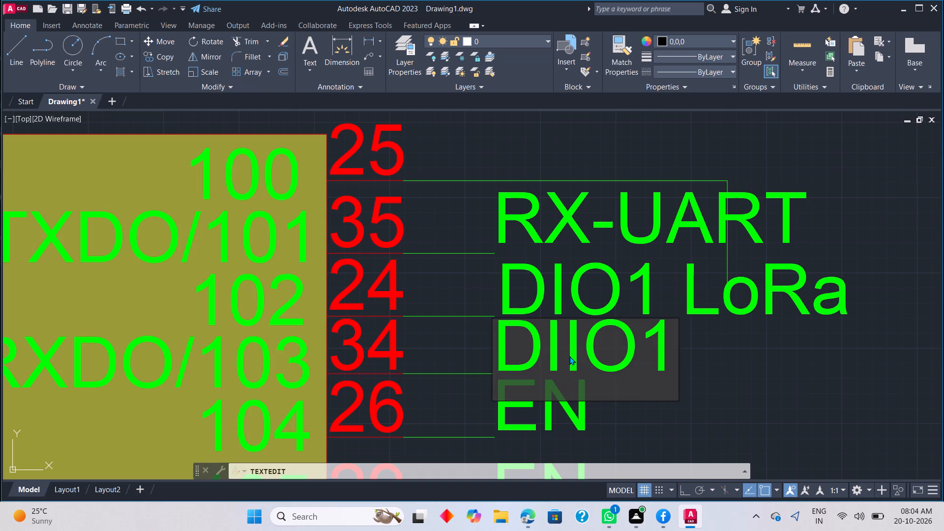
key(space)
key(l)
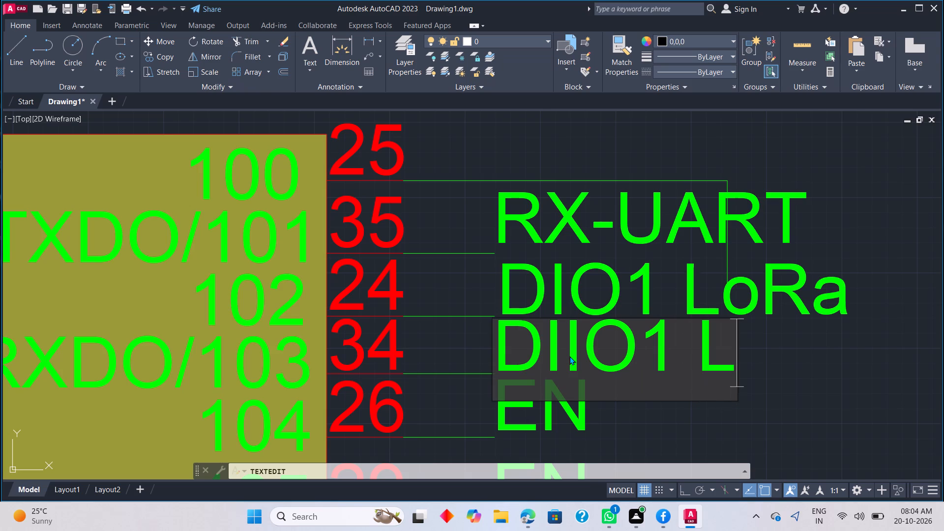
key(o)
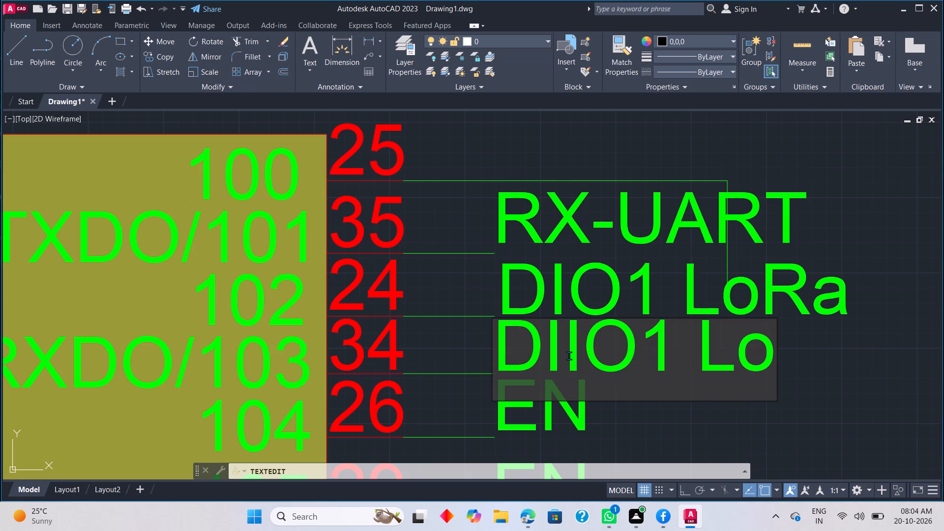
key(BackSpace)
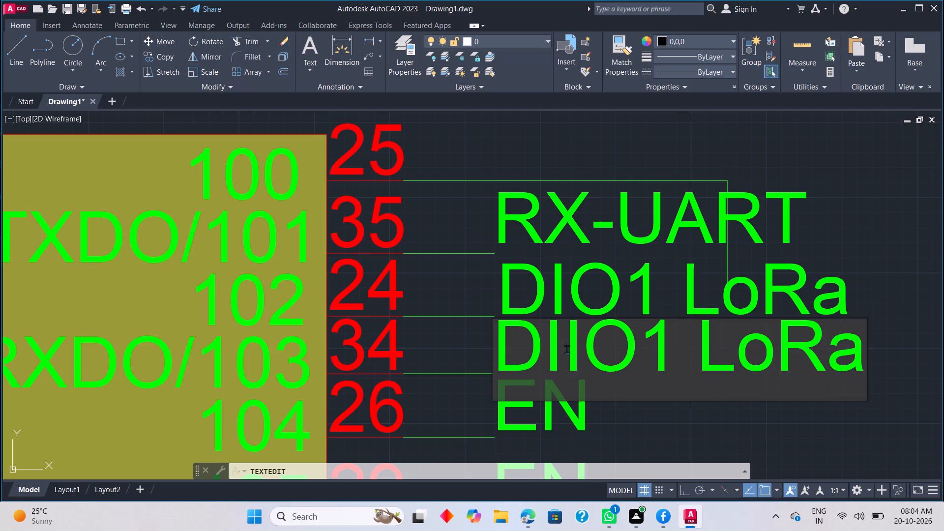
click(687, 422)
Remove the extra I from pin 34's label so it reads DIO1 LoRa.
middle_drag(593, 415, 622, 344)
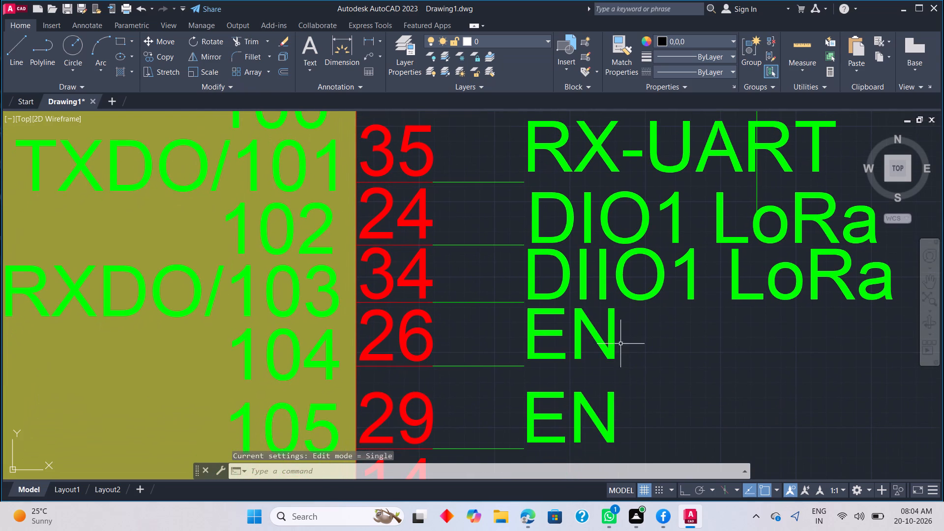
click(602, 270)
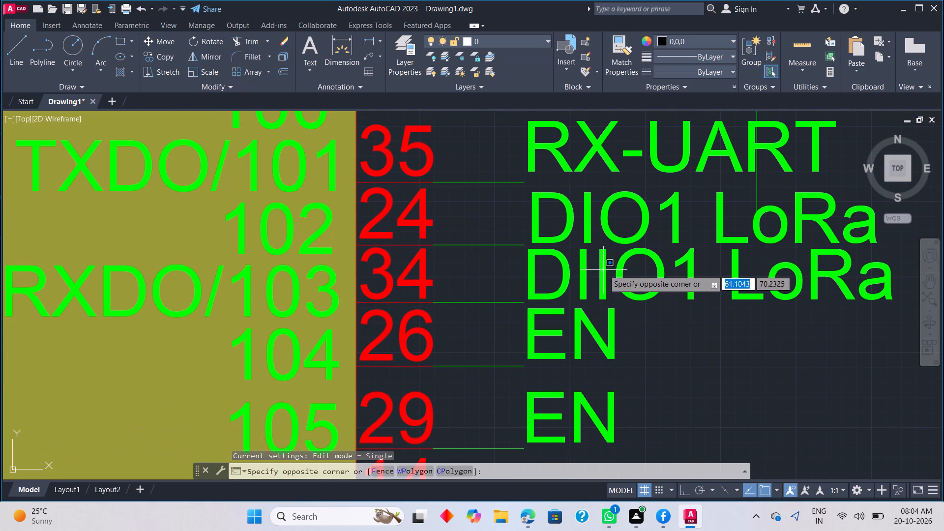
double_click(604, 270)
click(604, 270)
double_click(604, 270)
triple_click(621, 274)
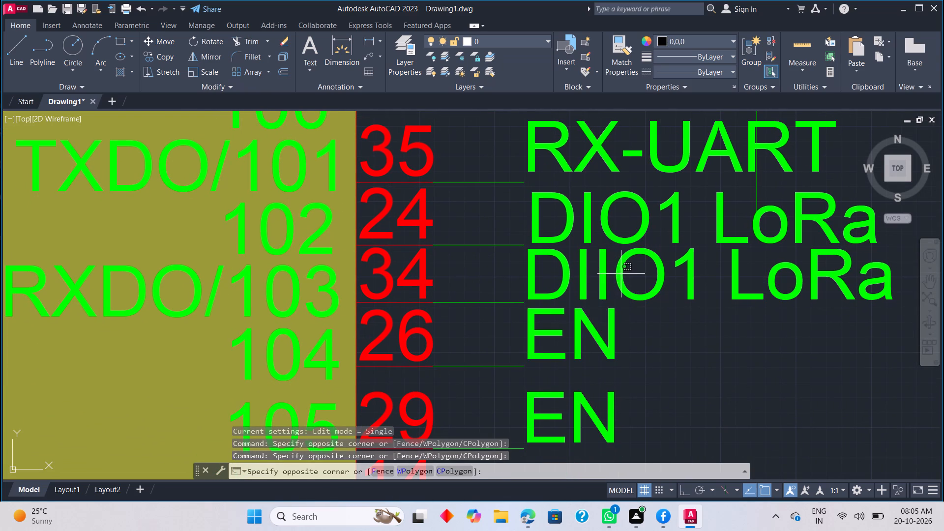
double_click(623, 274)
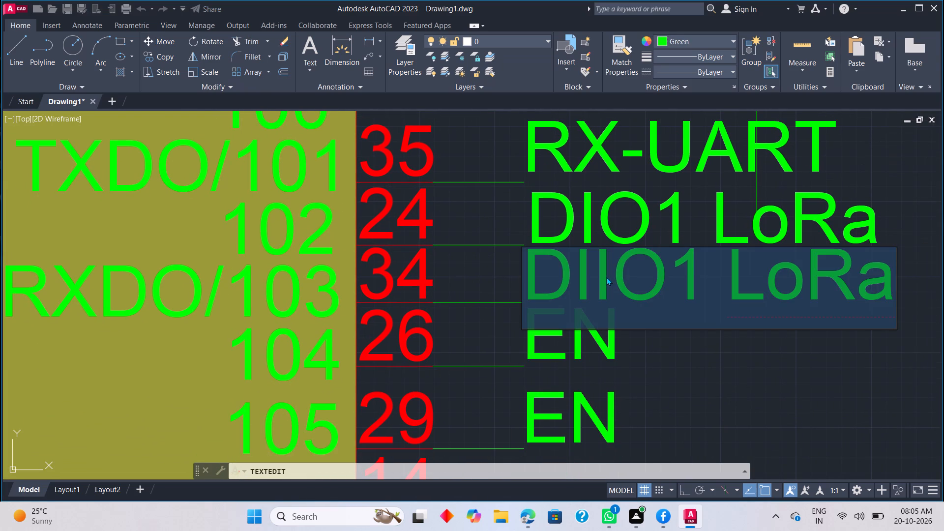
click(606, 277)
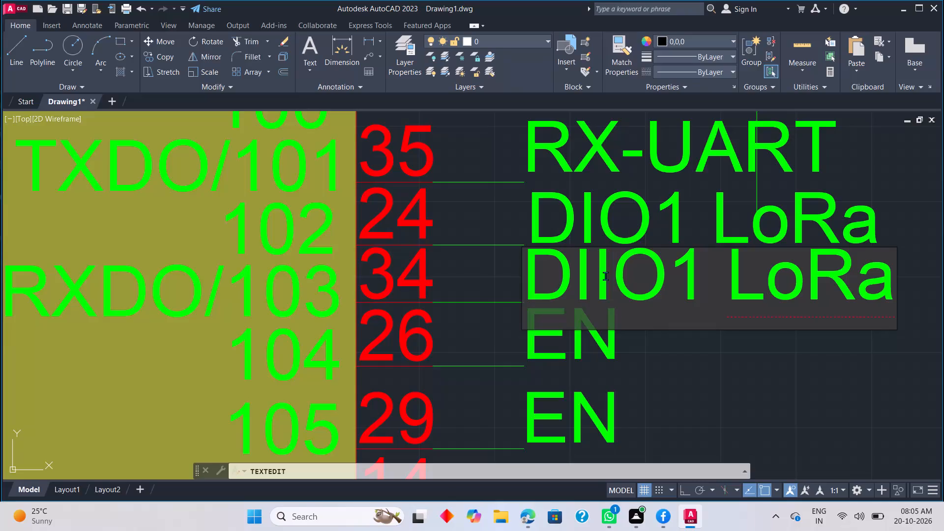
key(BackSpace)
click(744, 367)
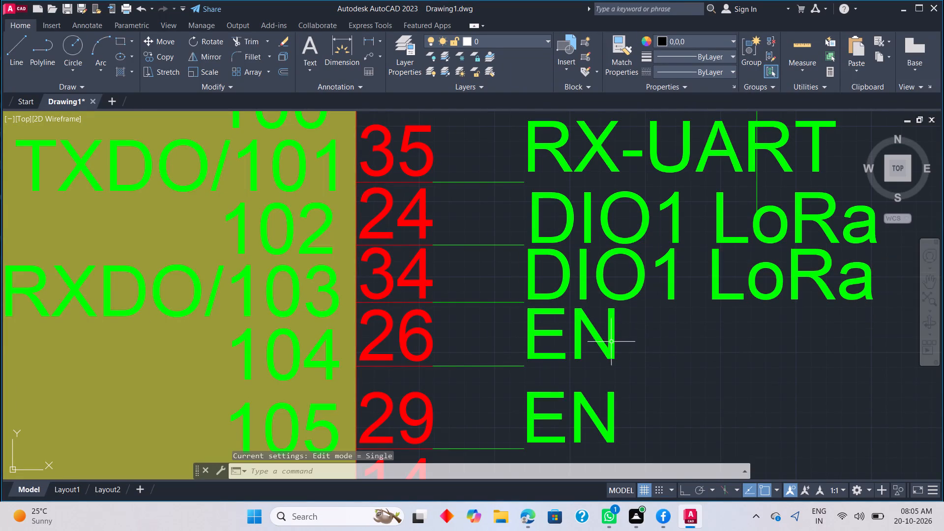
Change the EN label at the end of pin 26's green line to NSS LoRa.
double_click(607, 341)
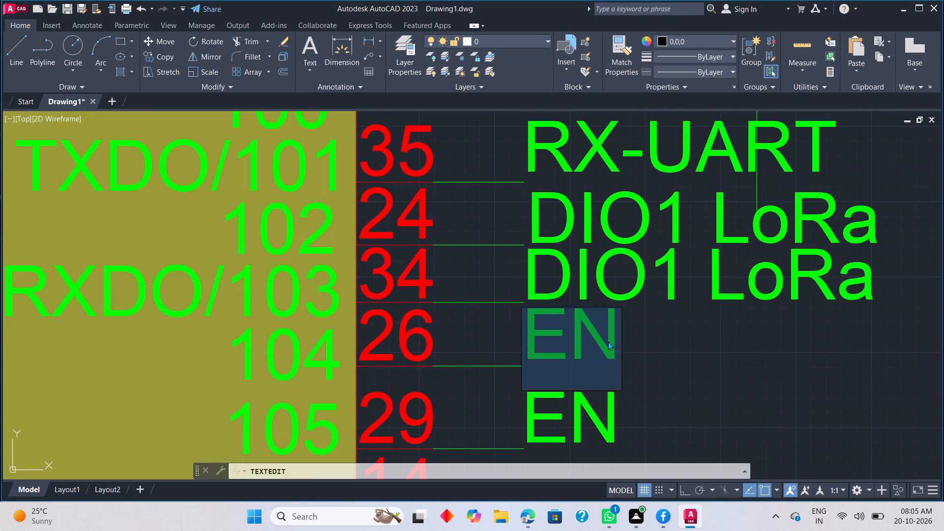
text(NS)
key(s)
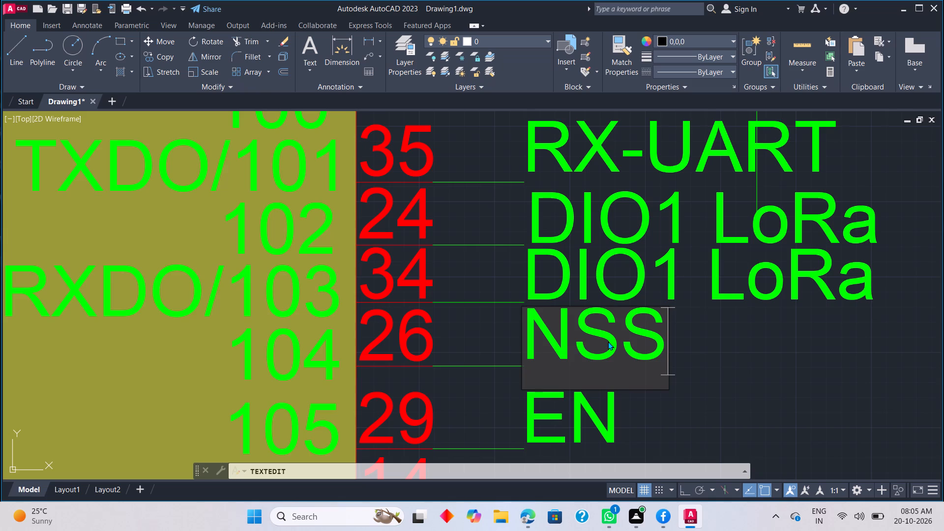
key(space)
text(L)
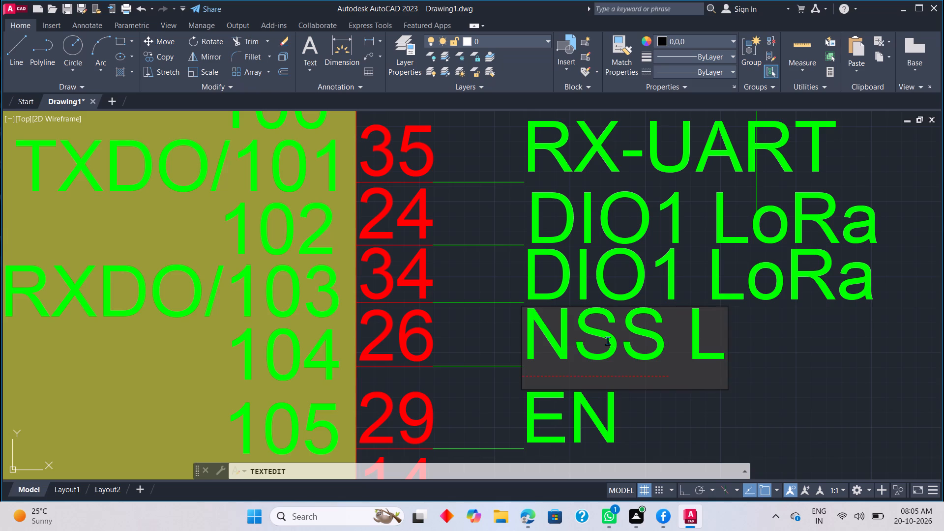
key(o)
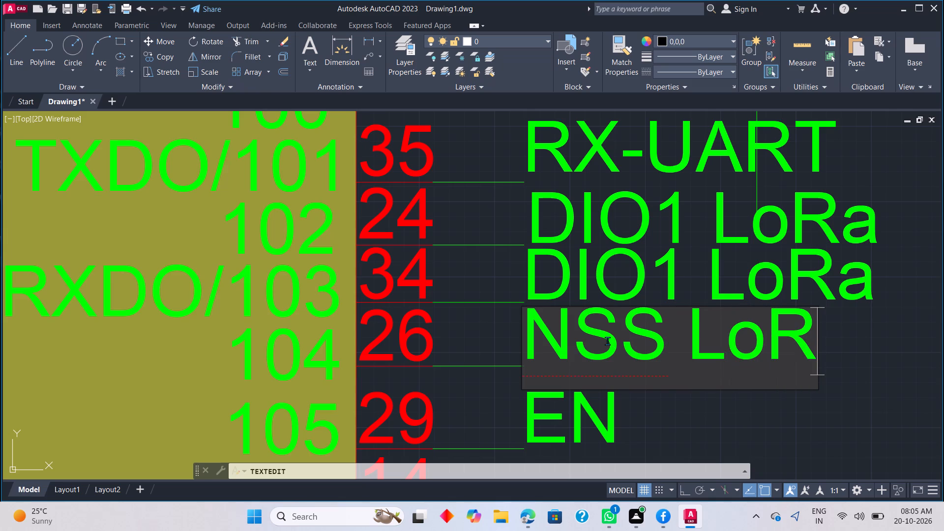
key(a)
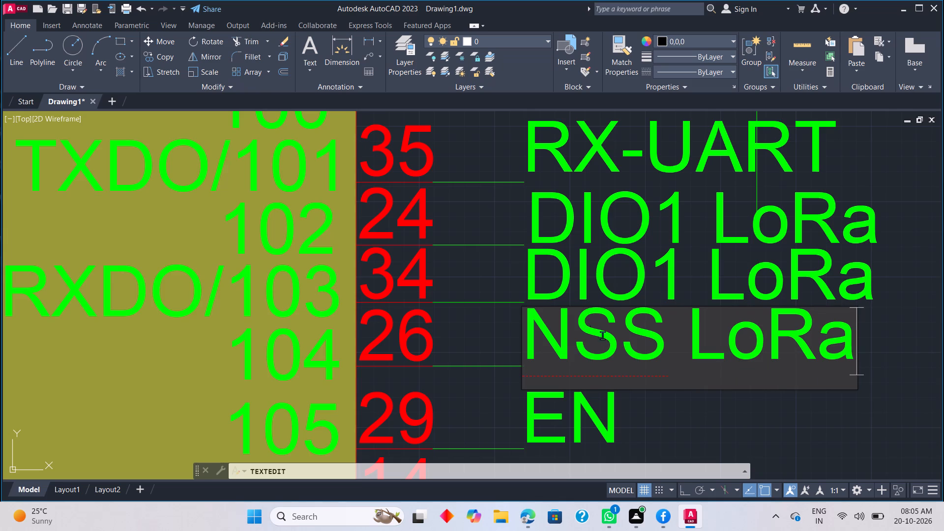
click(673, 400)
middle_drag(648, 410, 667, 365)
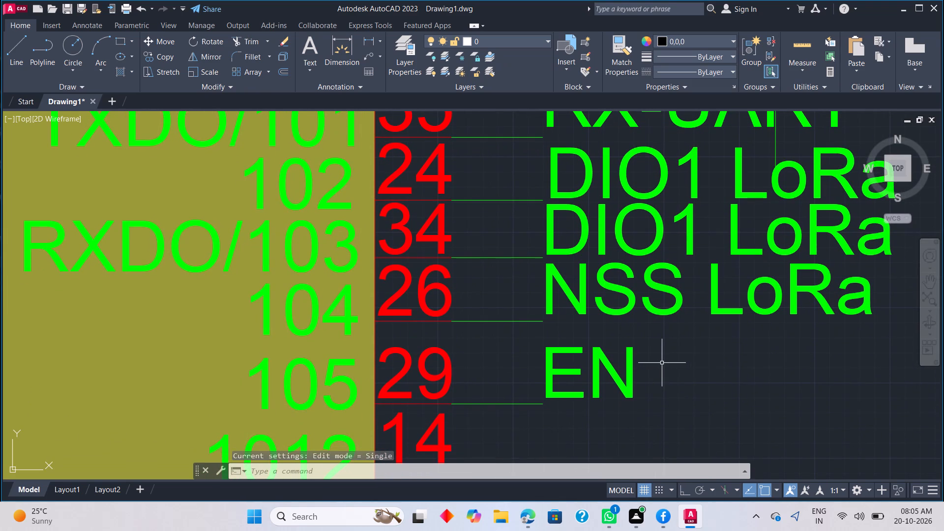
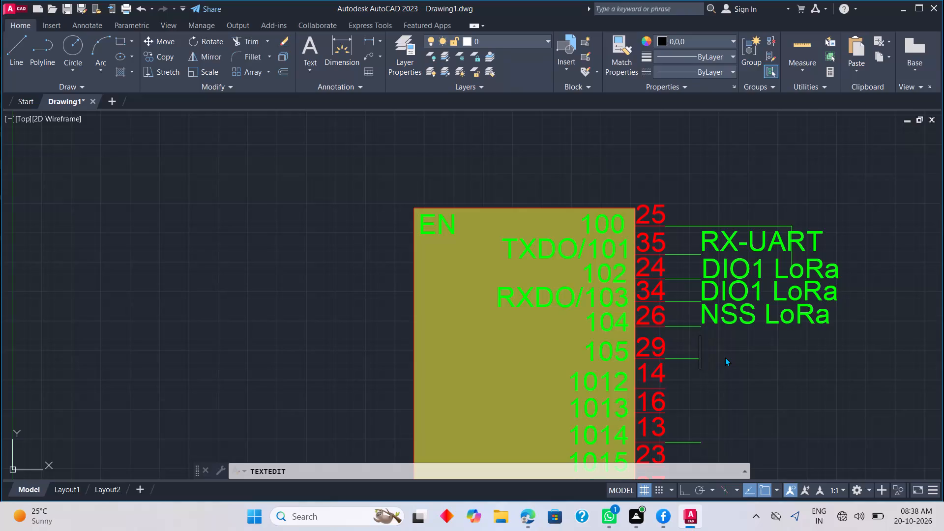
Enter TX-UART as the label text at the end of pin 29's green line.
text(TX)
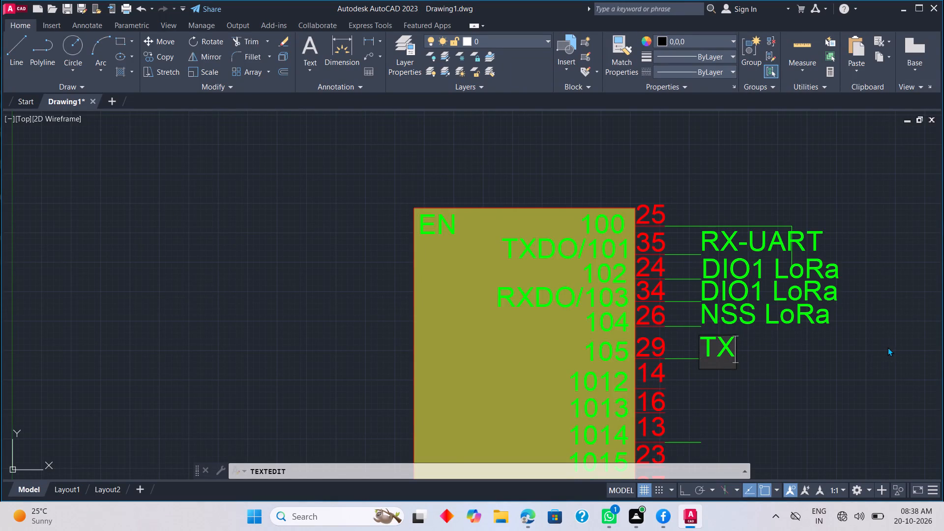
key(minus)
text(UA)
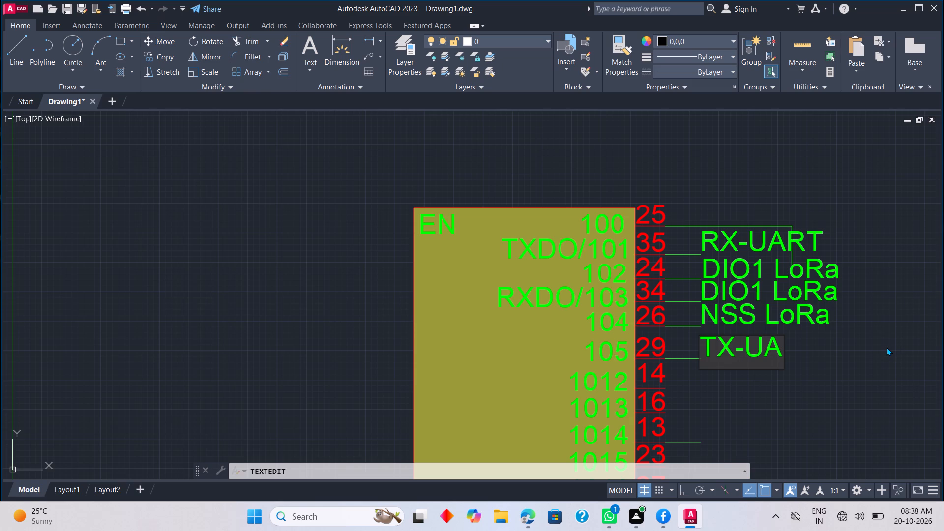
text(RT)
key(Return)
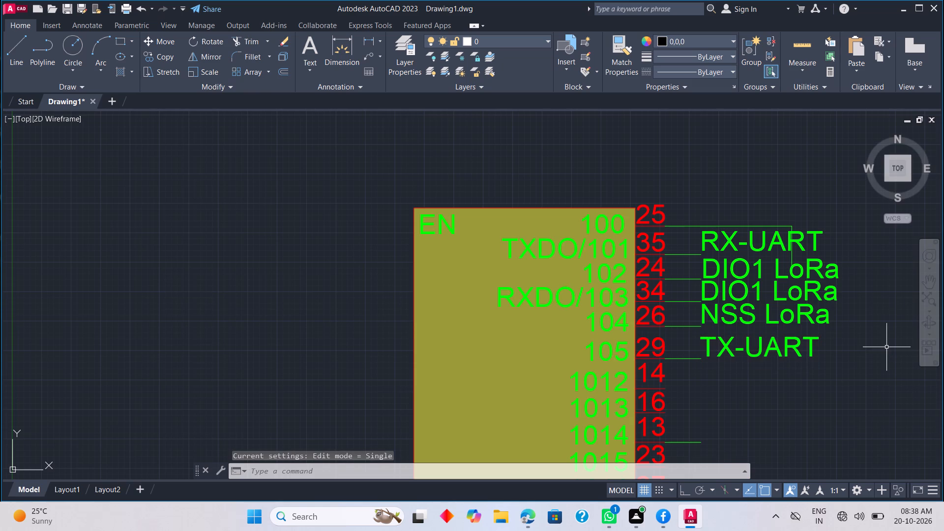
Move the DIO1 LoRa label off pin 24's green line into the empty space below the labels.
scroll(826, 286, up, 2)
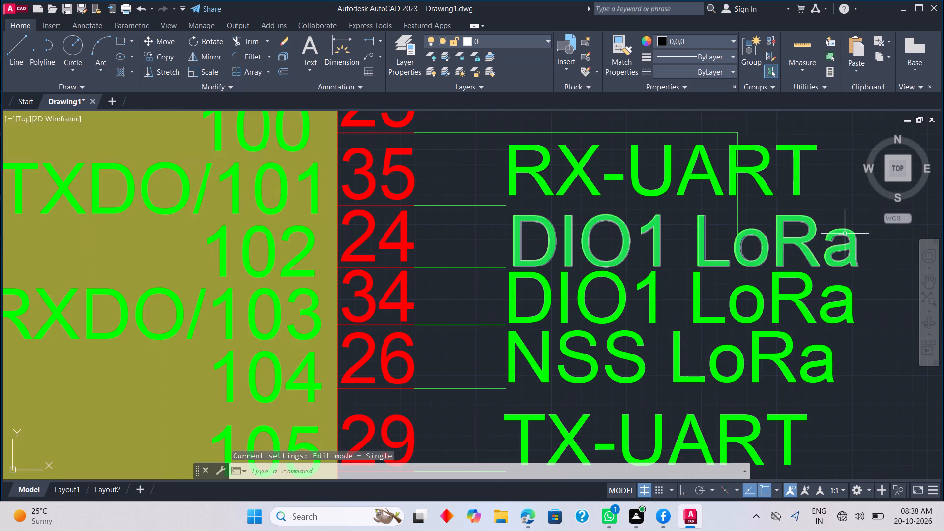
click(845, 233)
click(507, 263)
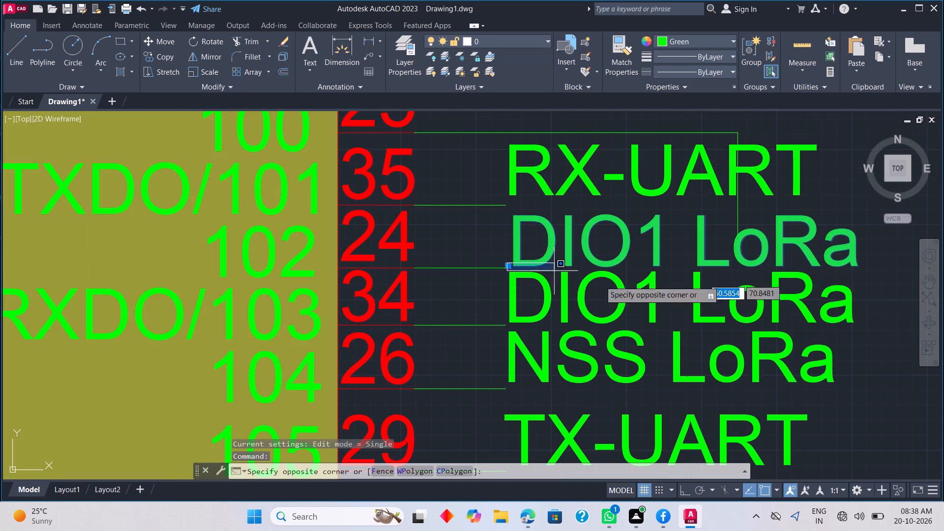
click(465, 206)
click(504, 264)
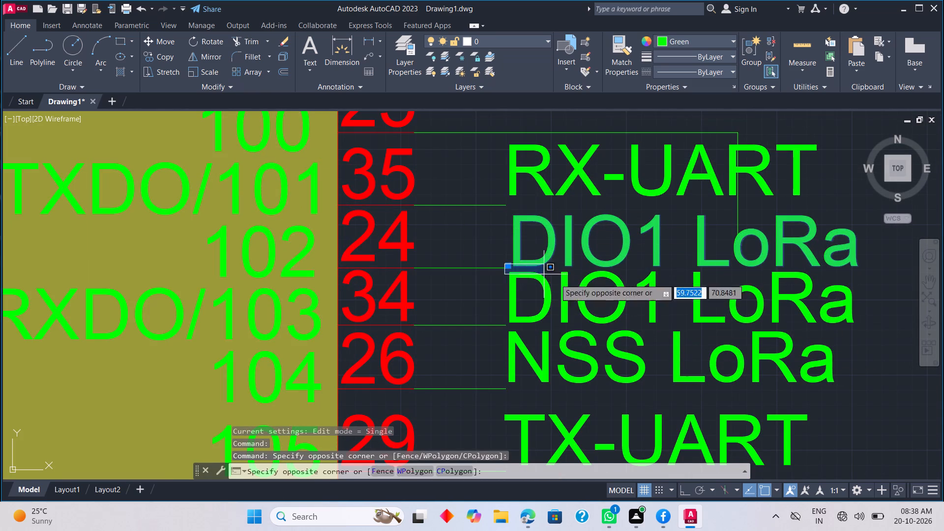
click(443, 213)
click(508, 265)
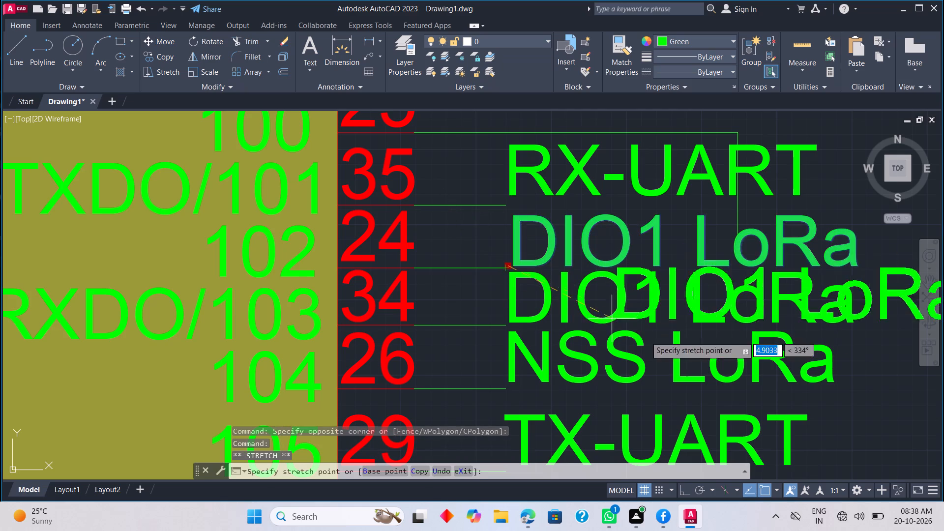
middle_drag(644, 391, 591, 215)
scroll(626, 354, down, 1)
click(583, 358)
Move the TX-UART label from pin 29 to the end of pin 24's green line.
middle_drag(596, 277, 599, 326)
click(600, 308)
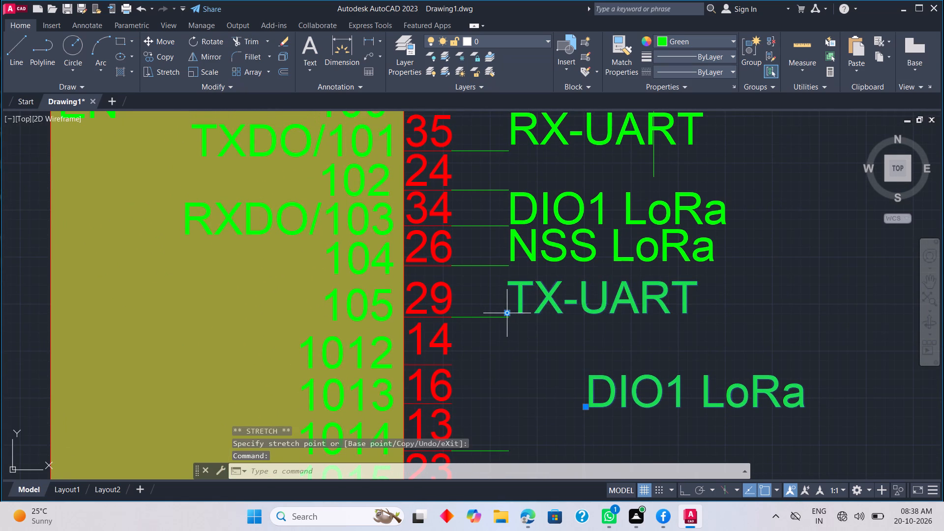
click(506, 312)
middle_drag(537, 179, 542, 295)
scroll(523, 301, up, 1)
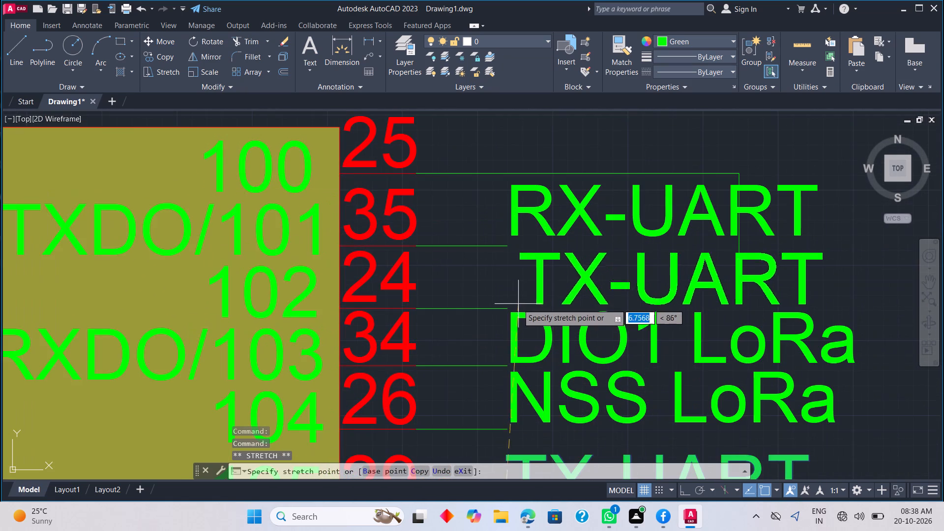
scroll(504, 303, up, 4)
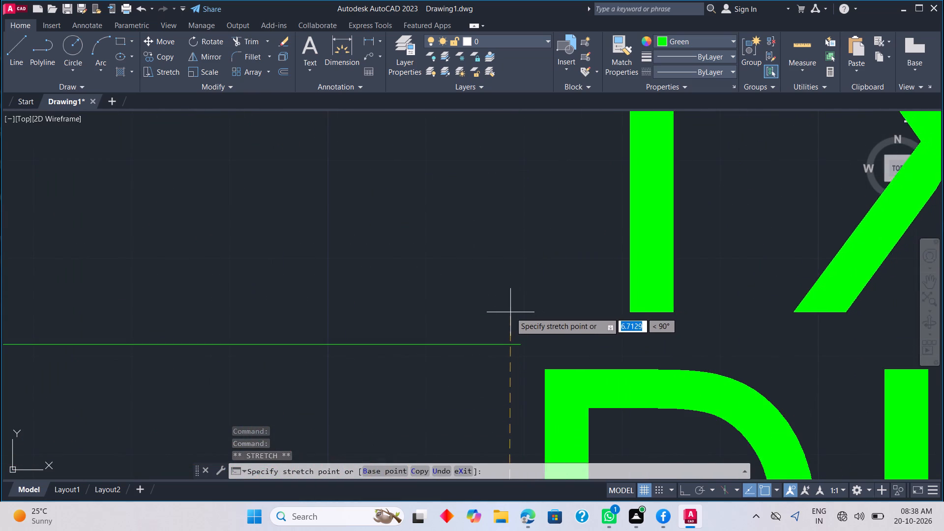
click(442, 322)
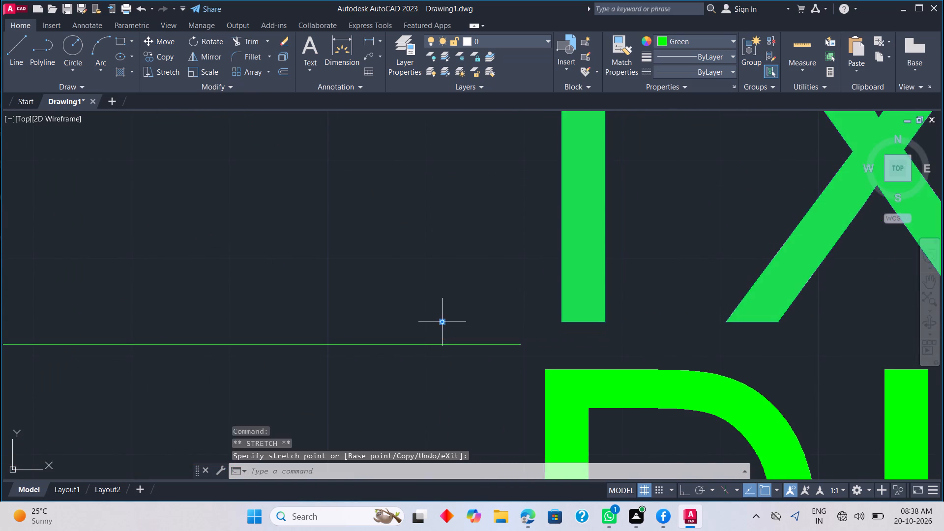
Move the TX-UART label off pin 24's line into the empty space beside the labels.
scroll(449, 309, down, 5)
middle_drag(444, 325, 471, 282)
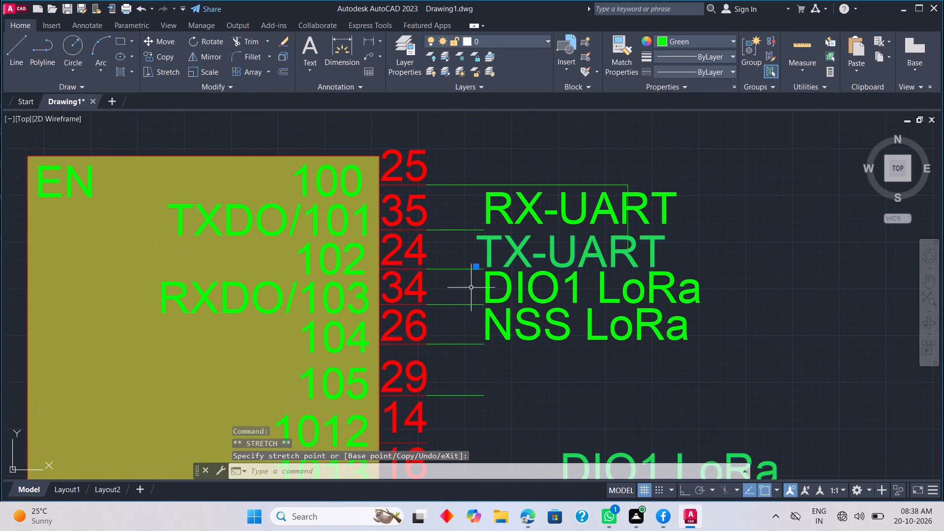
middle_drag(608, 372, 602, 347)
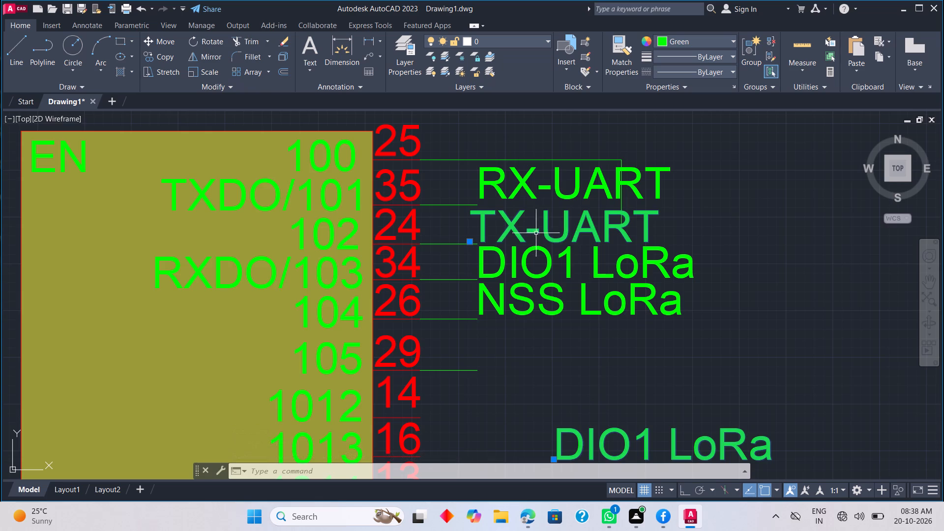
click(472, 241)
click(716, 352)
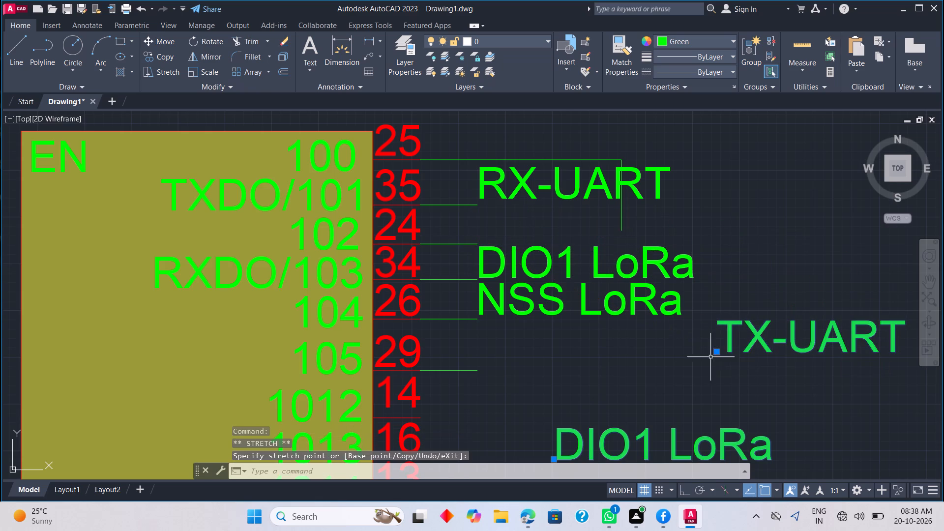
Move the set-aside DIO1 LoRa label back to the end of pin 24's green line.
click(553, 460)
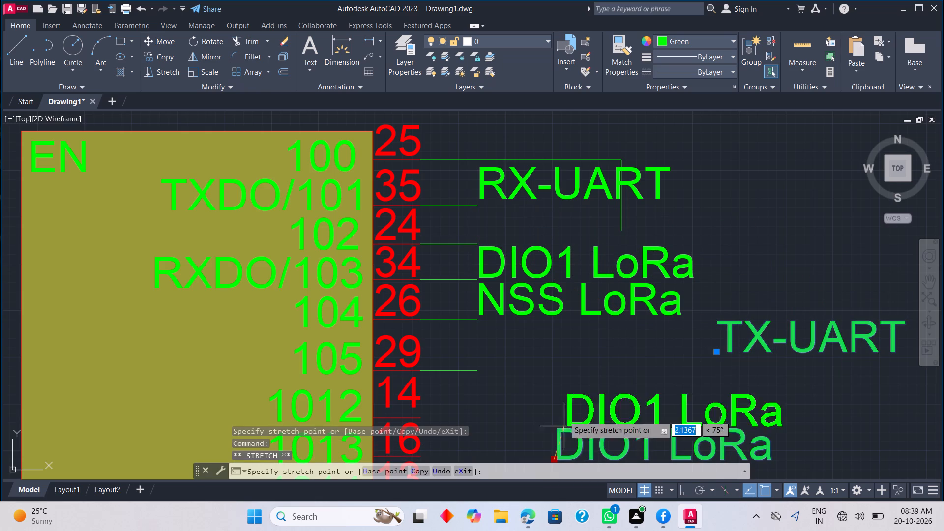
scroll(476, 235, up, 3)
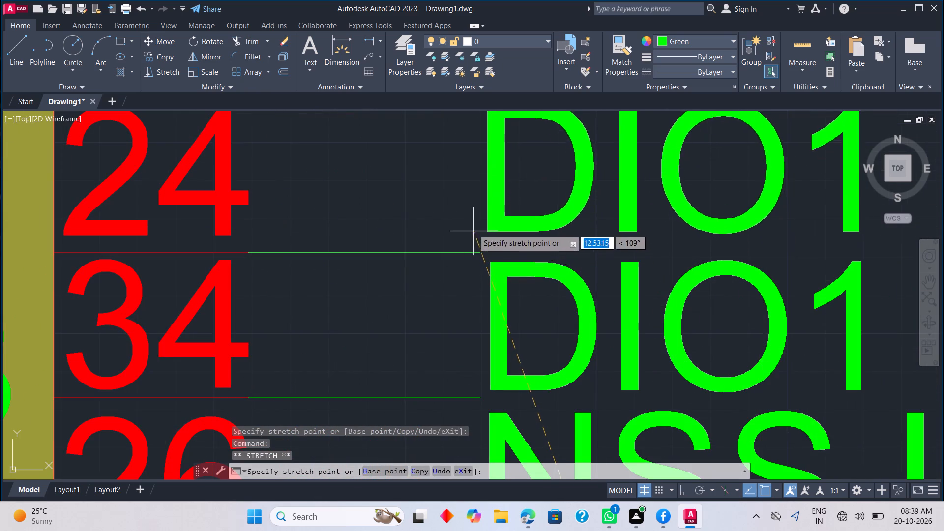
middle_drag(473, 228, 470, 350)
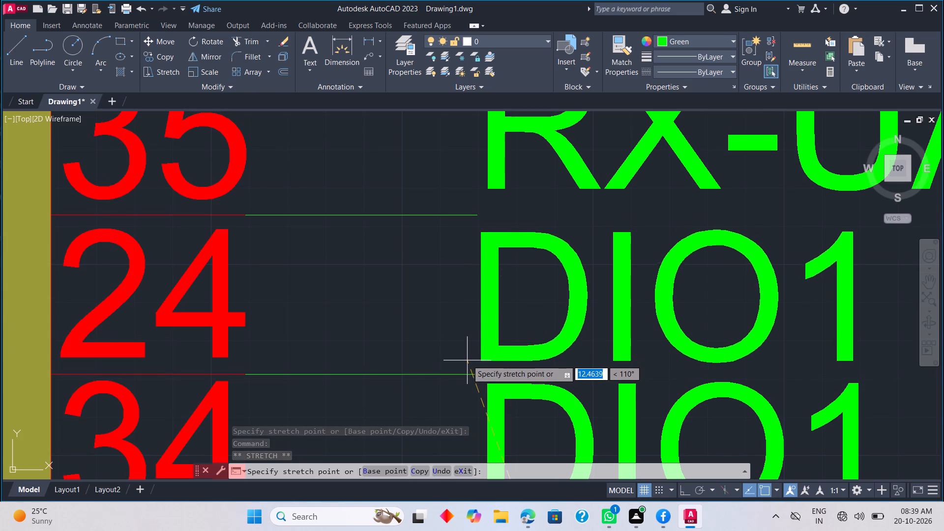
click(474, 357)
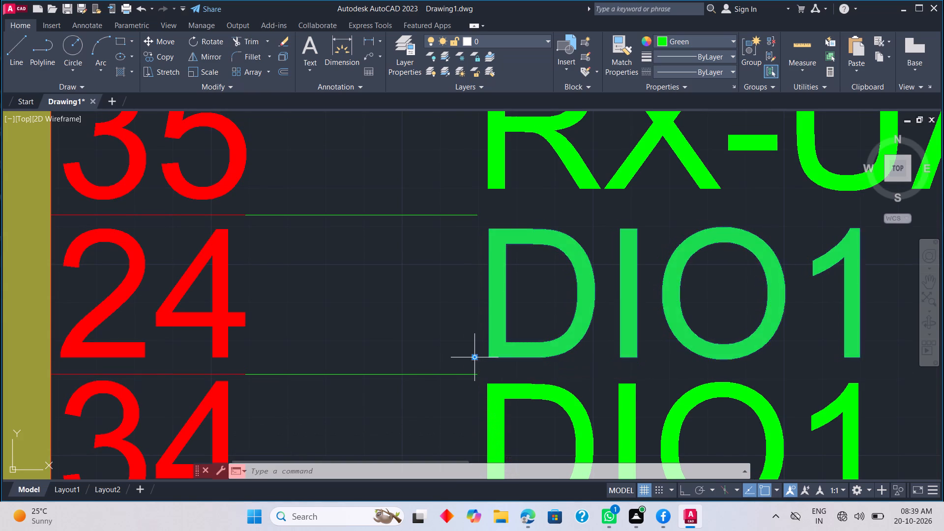
Move pin 34's DIO1 LoRa label down to the end of pin 29's green line.
scroll(523, 373, down, 4)
middle_drag(531, 366, 549, 259)
scroll(551, 287, up, 3)
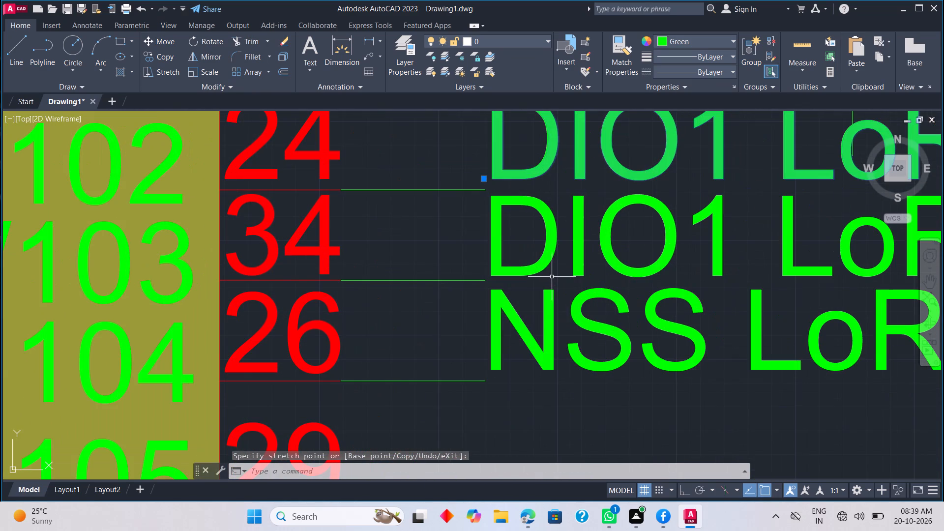
click(581, 264)
click(583, 262)
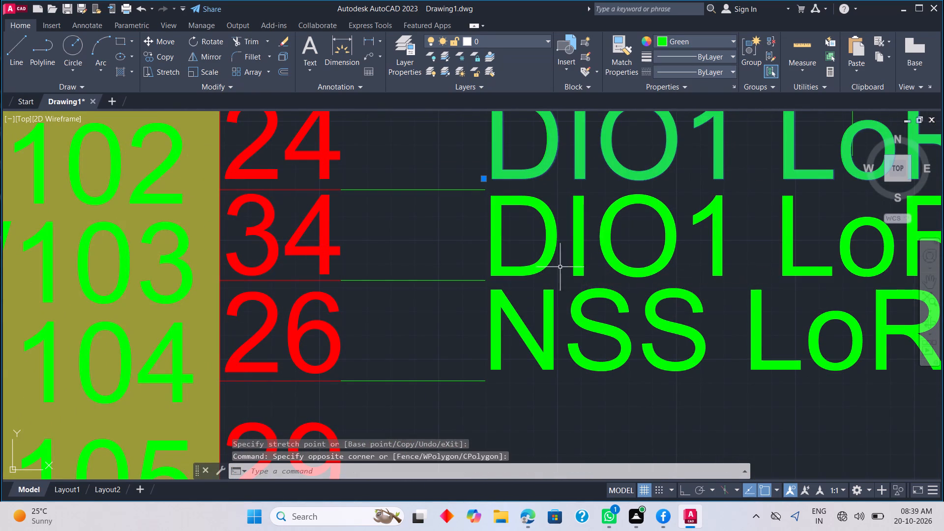
click(510, 272)
click(507, 279)
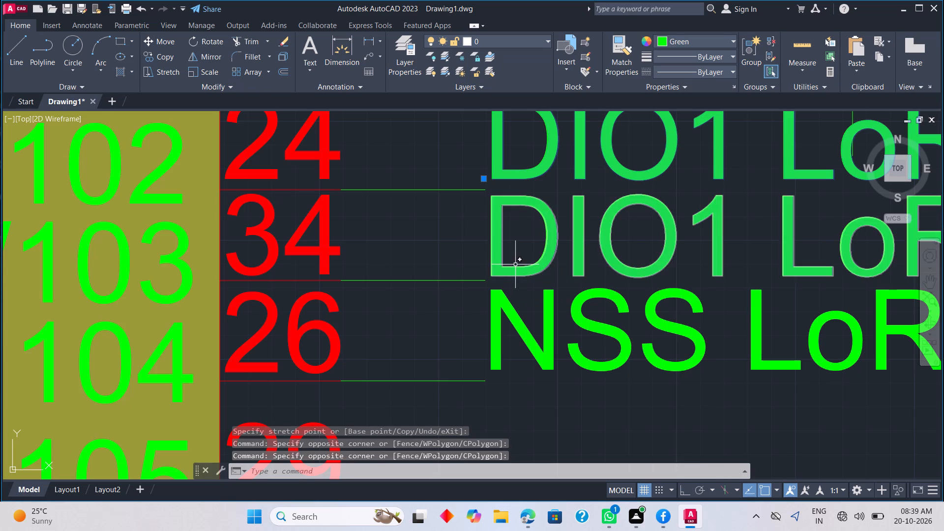
click(515, 265)
click(483, 274)
middle_drag(470, 360, 447, 268)
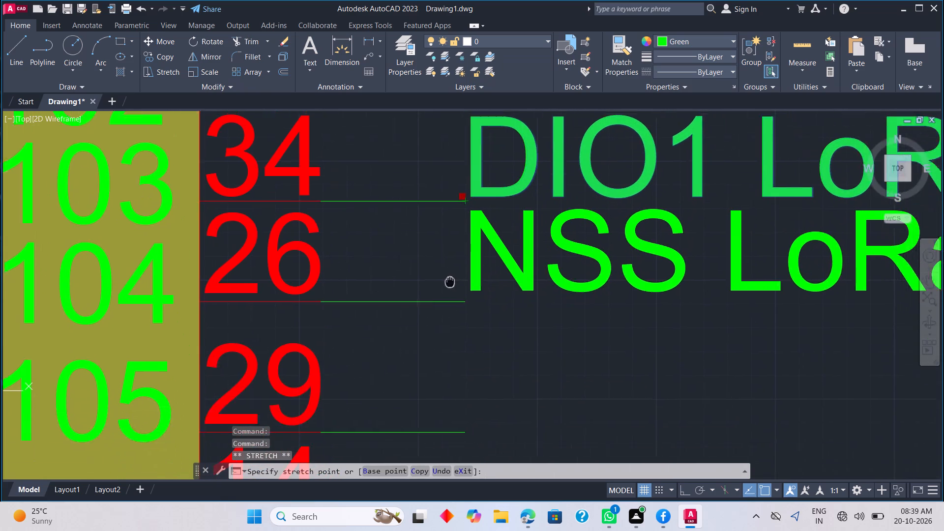
middle_drag(447, 268, 431, 219)
middle_drag(446, 312, 389, 341)
scroll(388, 342, down, 3)
scroll(392, 352, up, 2)
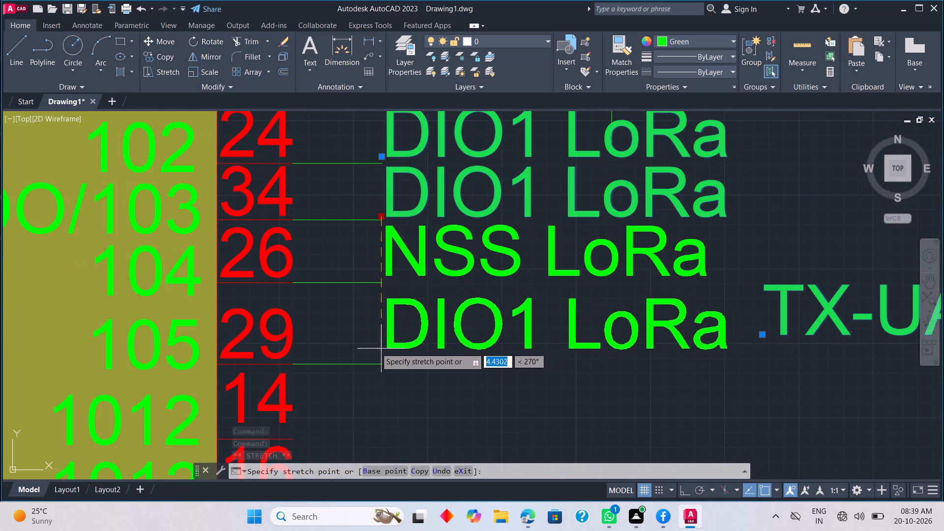
click(374, 347)
Move the set-aside TX-UART label to the end of pin 34's green line.
click(761, 335)
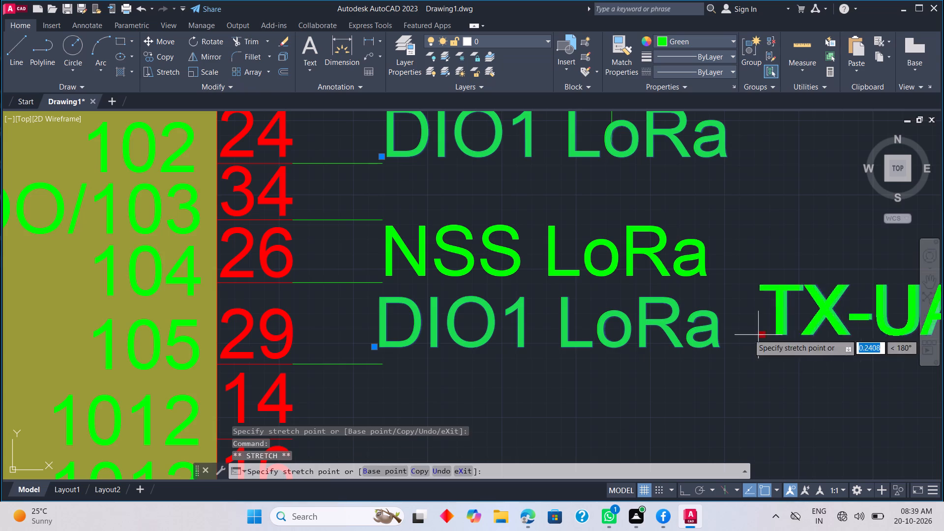
middle_drag(442, 225, 544, 324)
scroll(499, 304, up, 3)
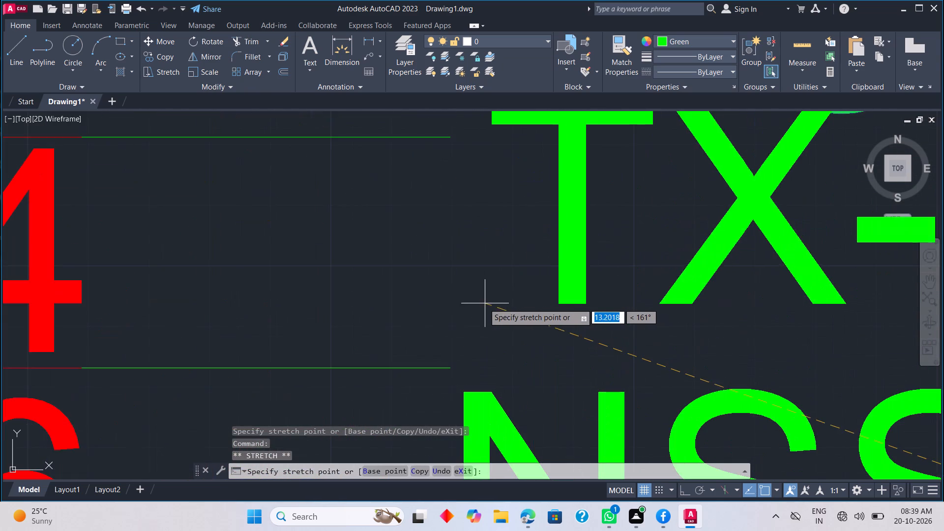
middle_drag(479, 313, 480, 374)
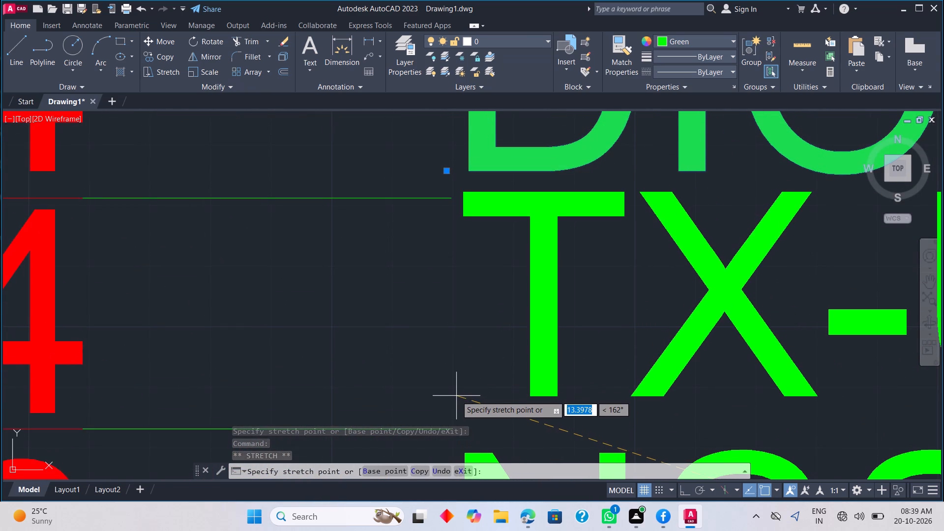
click(449, 402)
Move the NSS LoRa label off pin 26's green line into the empty space below the labels.
scroll(460, 391, down, 3)
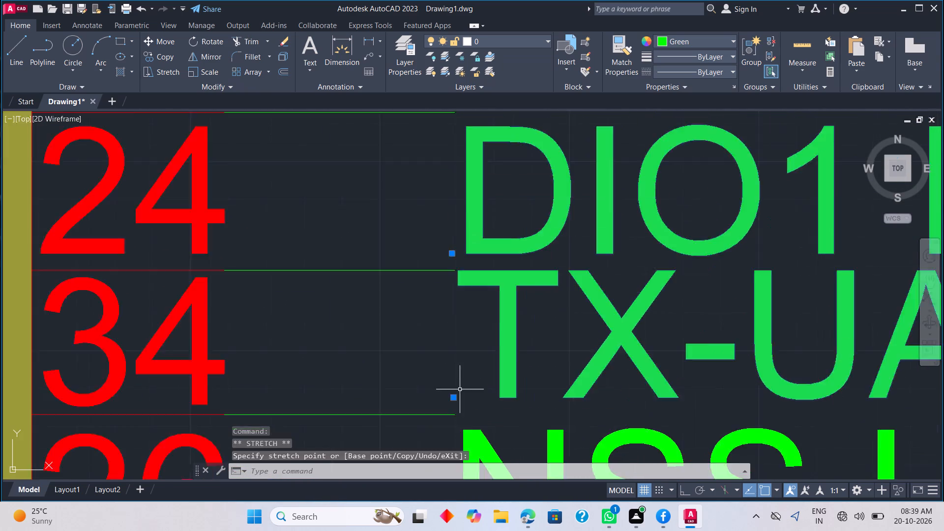
scroll(484, 406, down, 2)
middle_drag(490, 397, 516, 218)
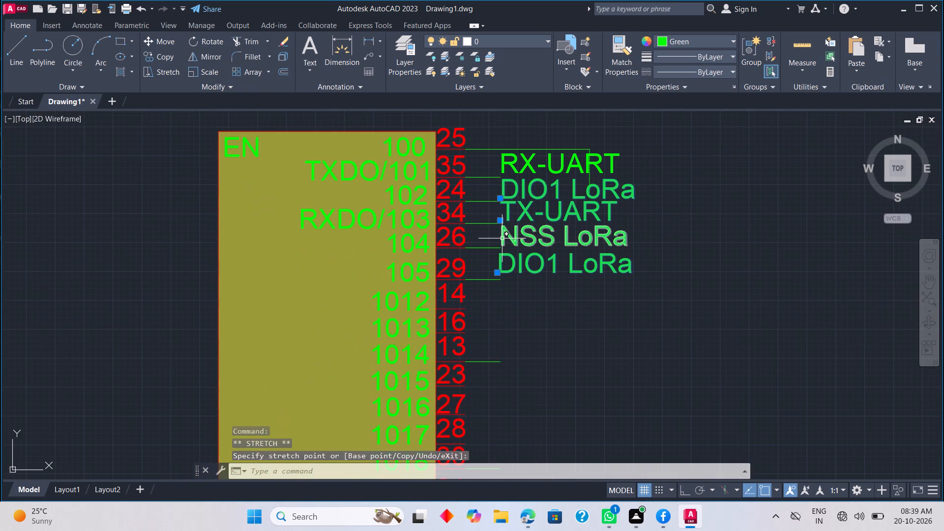
click(502, 238)
click(498, 245)
click(565, 328)
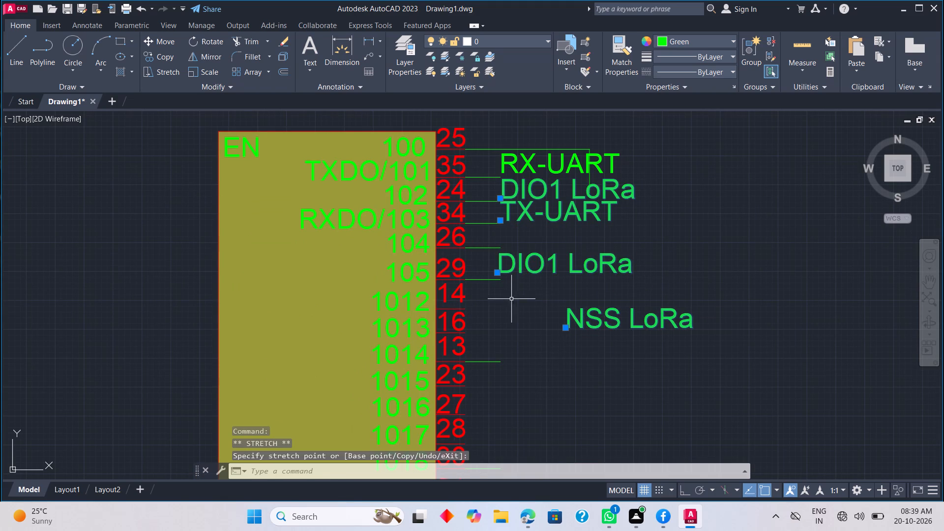
Move the DIO1 LoRa label from pin 29 up to the end of pin 26's green line.
click(496, 270)
scroll(501, 248, up, 2)
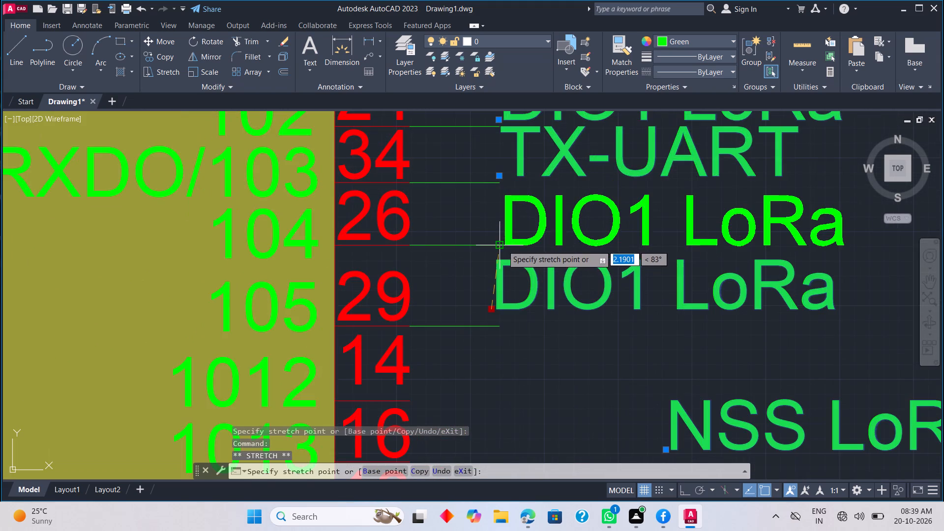
scroll(505, 232, up, 3)
middle_drag(498, 265, 489, 341)
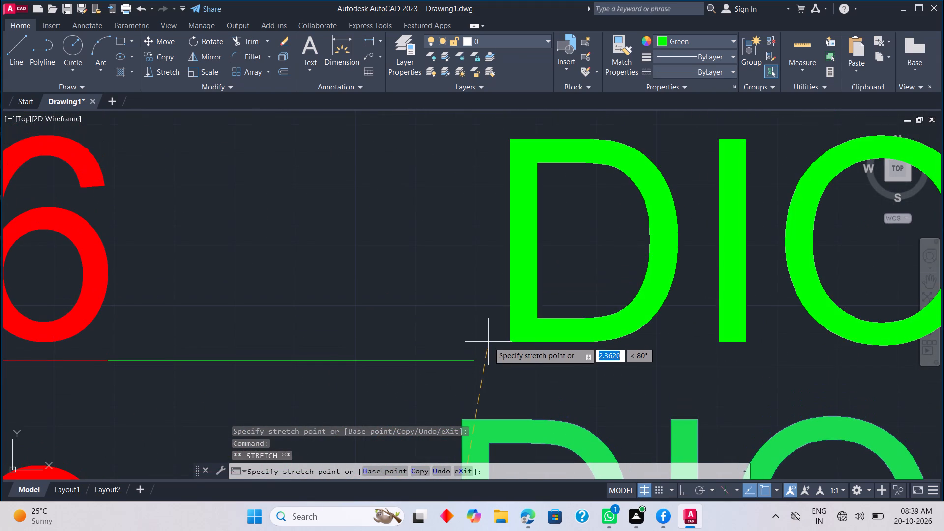
click(489, 331)
Move the set-aside NSS LoRa label to the end of pin 29's green line.
scroll(489, 331, down, 4)
middle_drag(508, 356, 531, 260)
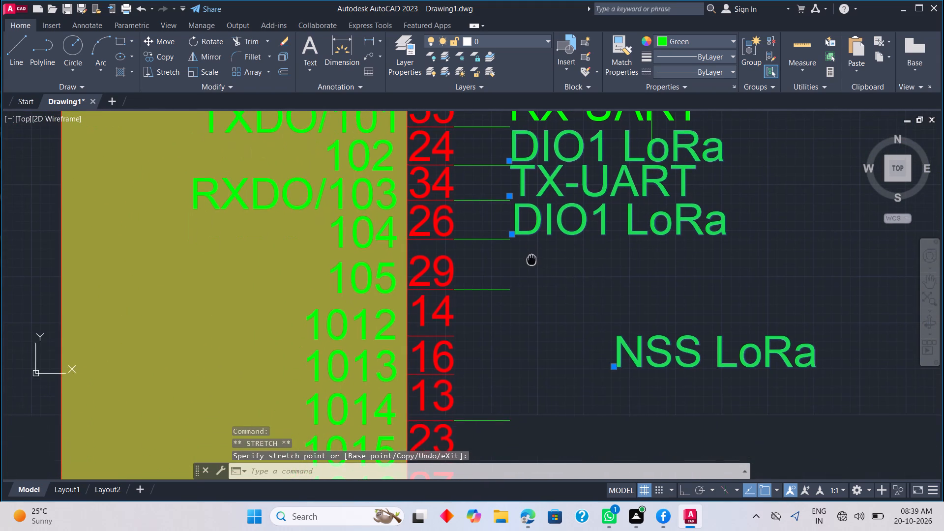
drag(603, 316, 619, 374)
click(612, 367)
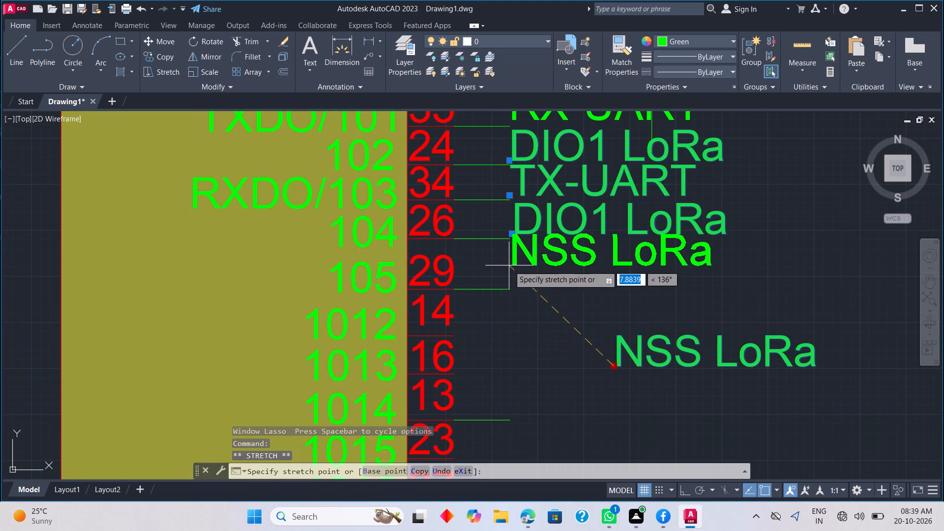
scroll(505, 276, up, 2)
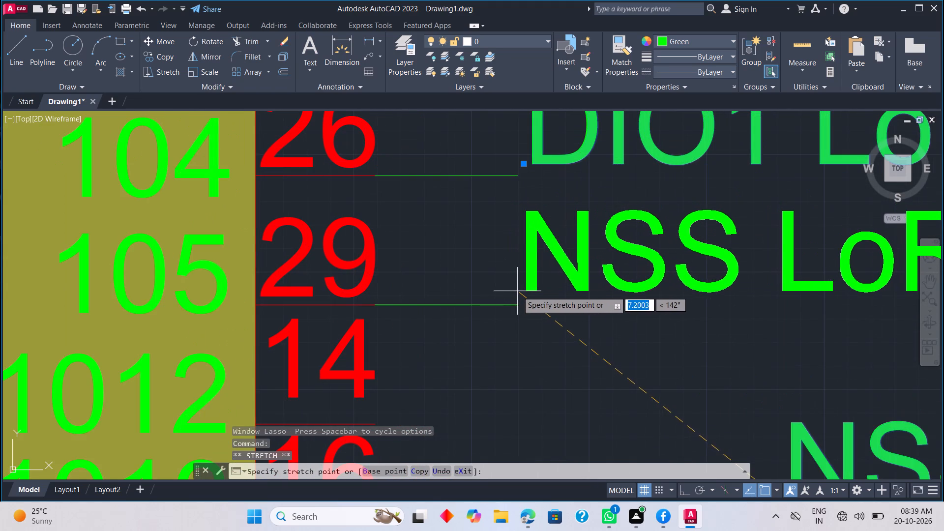
click(520, 289)
scroll(554, 313, down, 4)
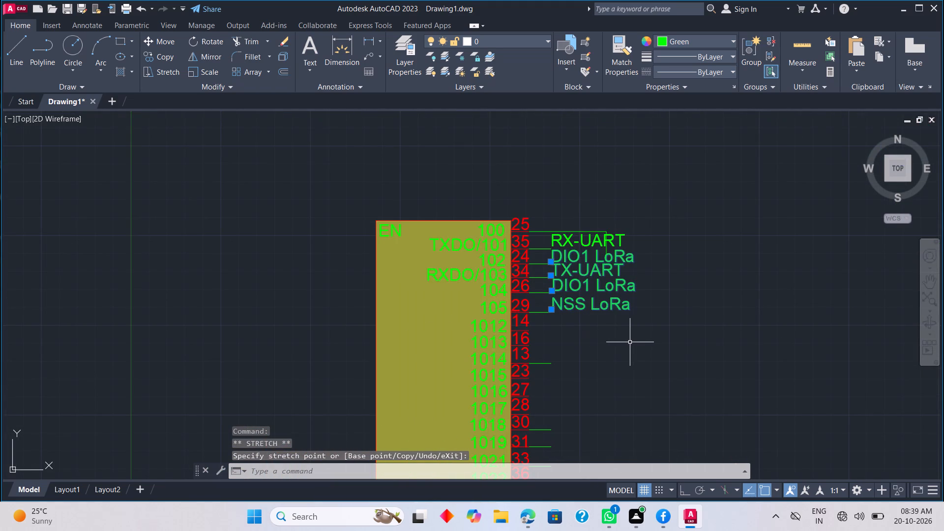
key(Escape)
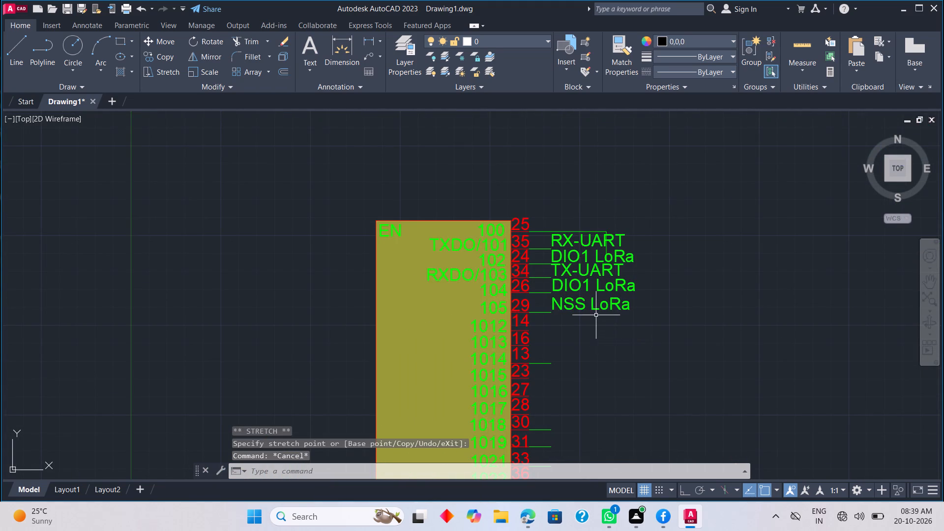
Shift pin 34's TX-UART label slightly away from the end of its green line, lining it up with the DIO1 LoRa label below.
scroll(580, 294, up, 2)
scroll(520, 234, up, 3)
click(533, 235)
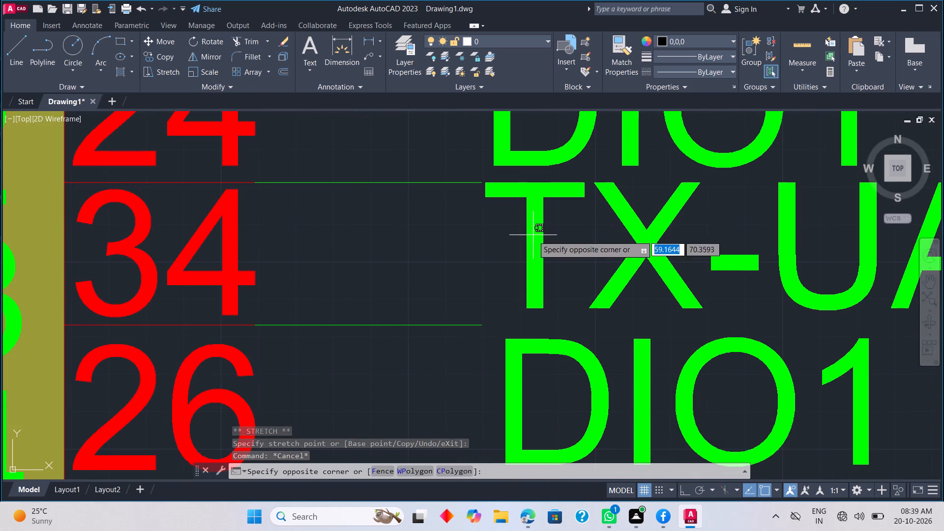
click(593, 273)
click(543, 271)
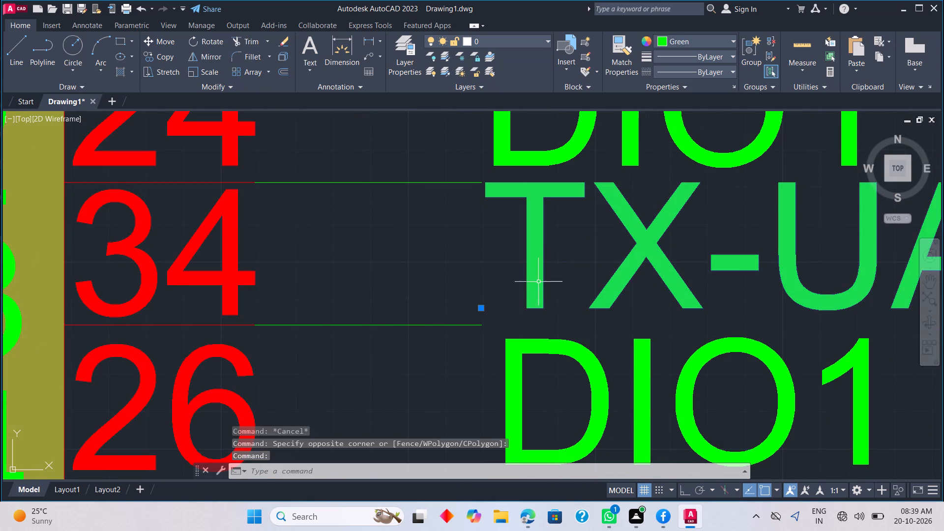
click(480, 307)
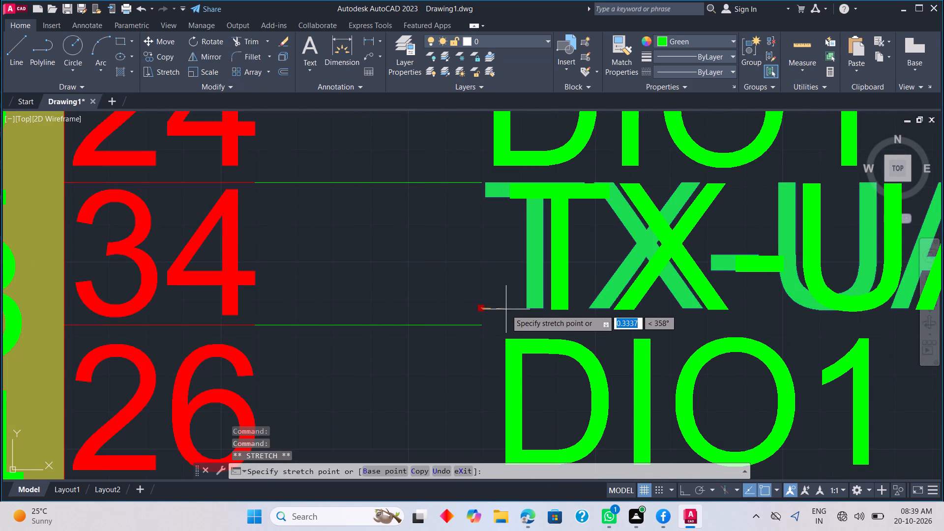
click(501, 307)
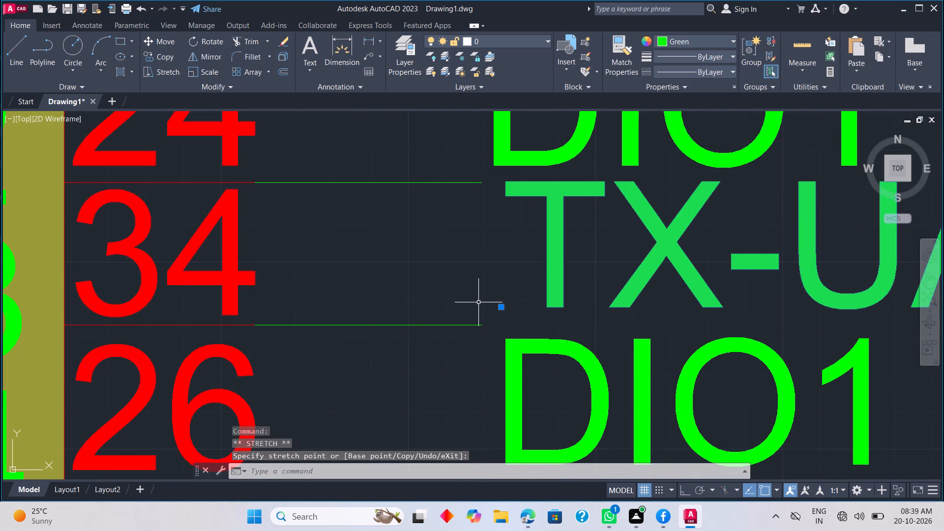
key(Escape)
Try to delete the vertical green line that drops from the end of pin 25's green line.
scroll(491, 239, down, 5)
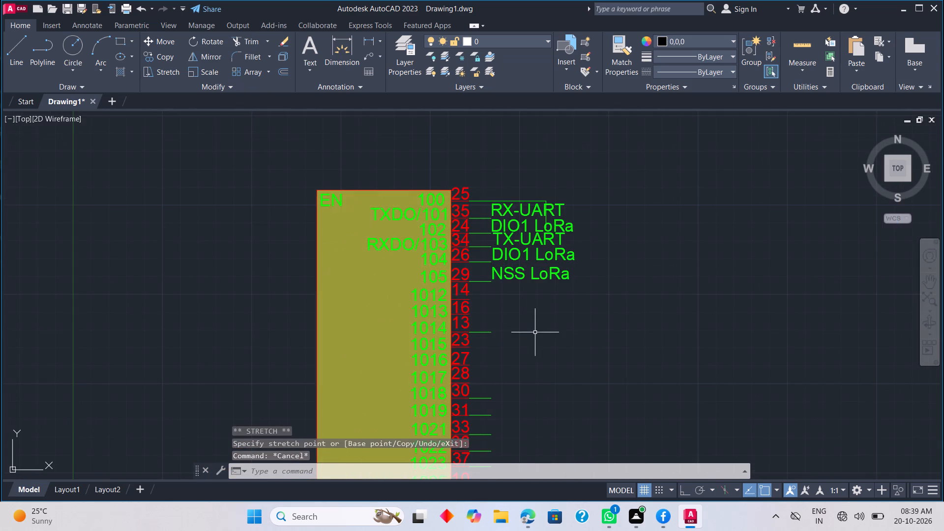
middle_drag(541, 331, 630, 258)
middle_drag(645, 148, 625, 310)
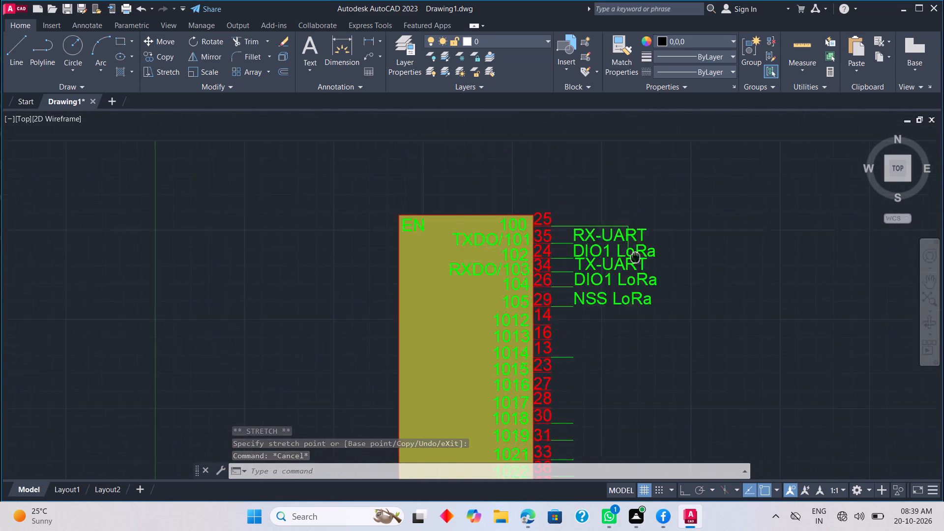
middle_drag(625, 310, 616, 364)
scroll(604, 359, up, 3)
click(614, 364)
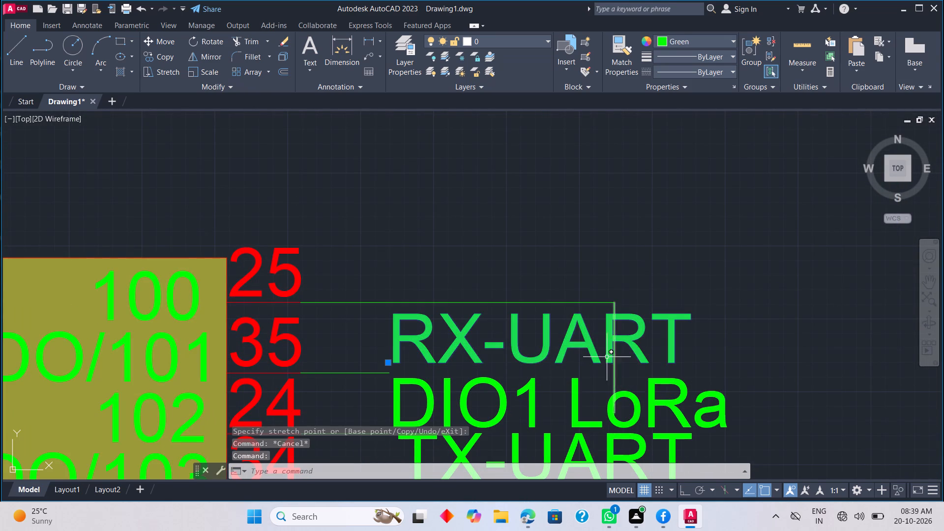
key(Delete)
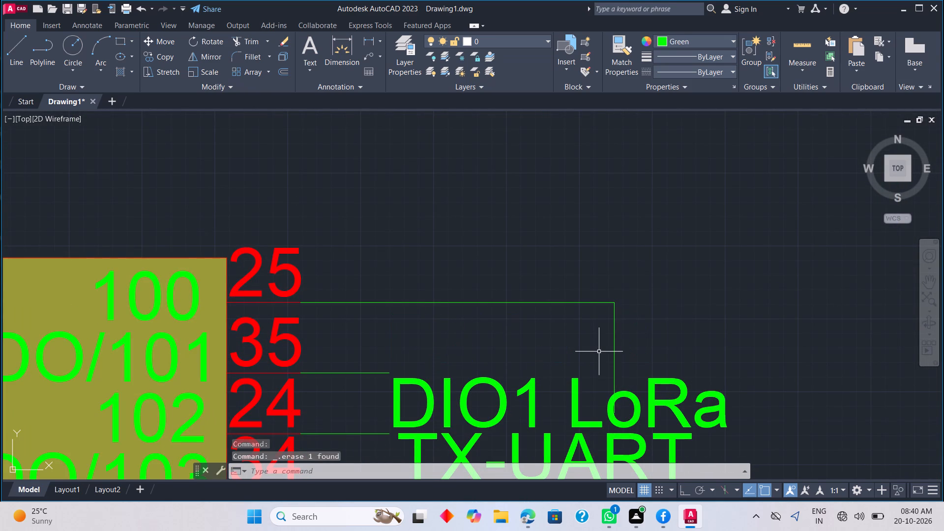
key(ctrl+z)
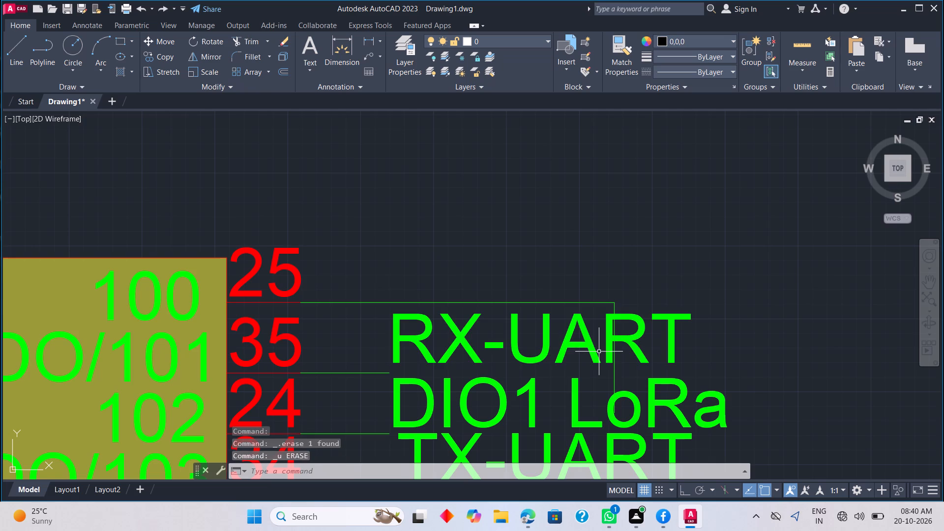
Delete the vertical green line that drops from the end of pin 25's green line.
click(614, 377)
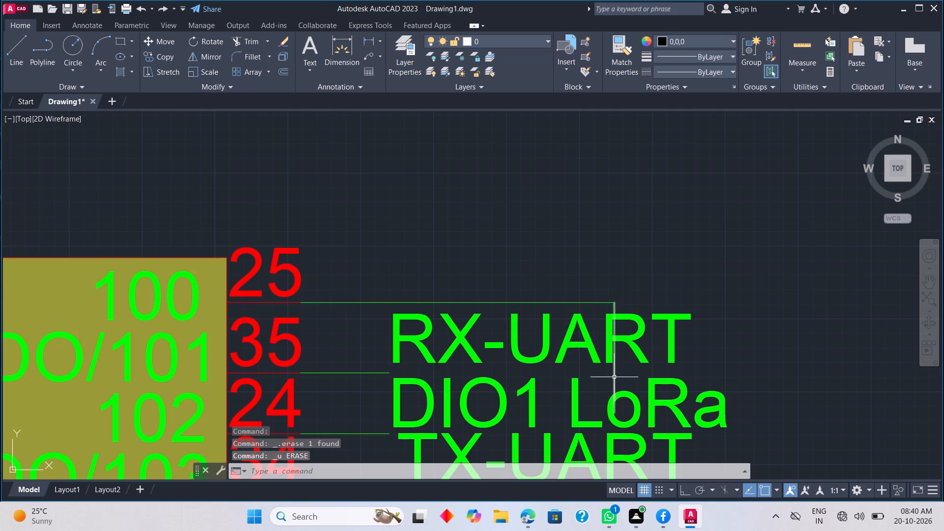
key(Delete)
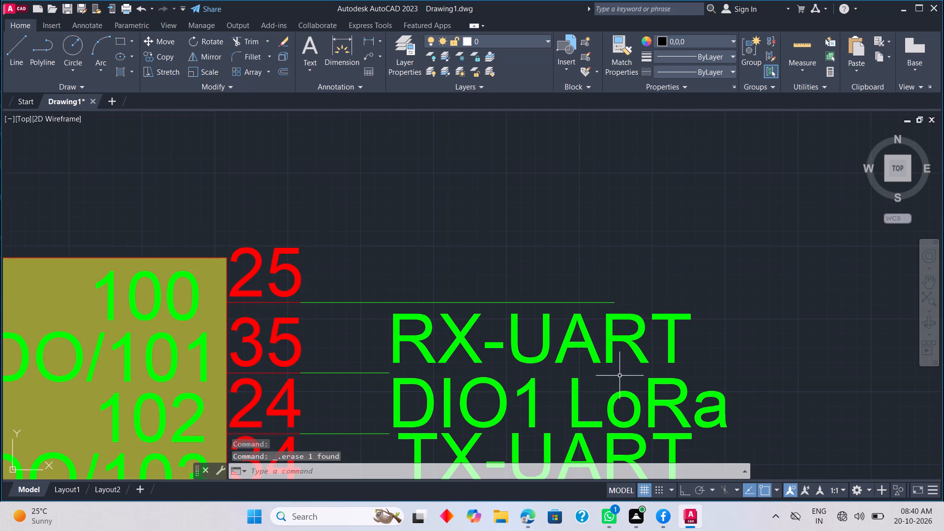
Change the RX-UART, TX-UART, NSS LoRa and both DIO1 LoRa labels to black (0,0,0).
scroll(641, 348, down, 2)
middle_drag(624, 369, 672, 261)
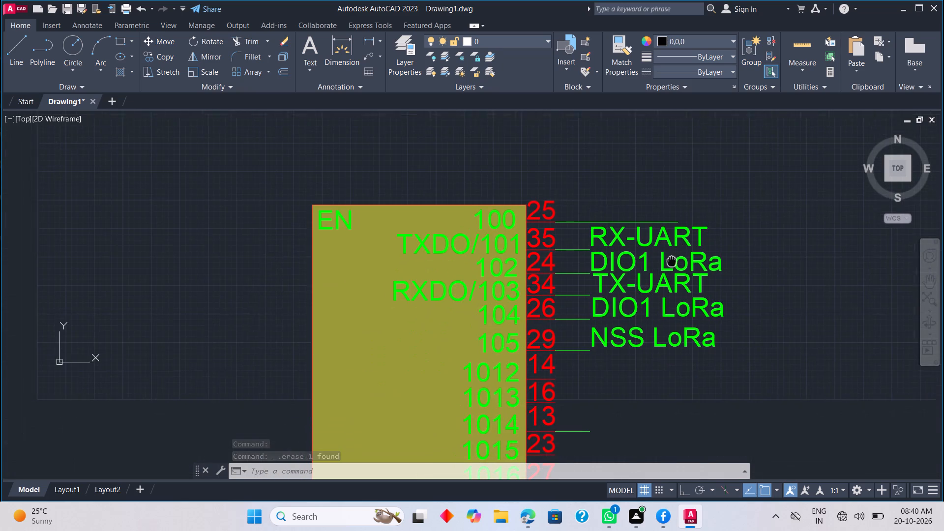
middle_drag(672, 261, 672, 260)
click(703, 230)
click(713, 259)
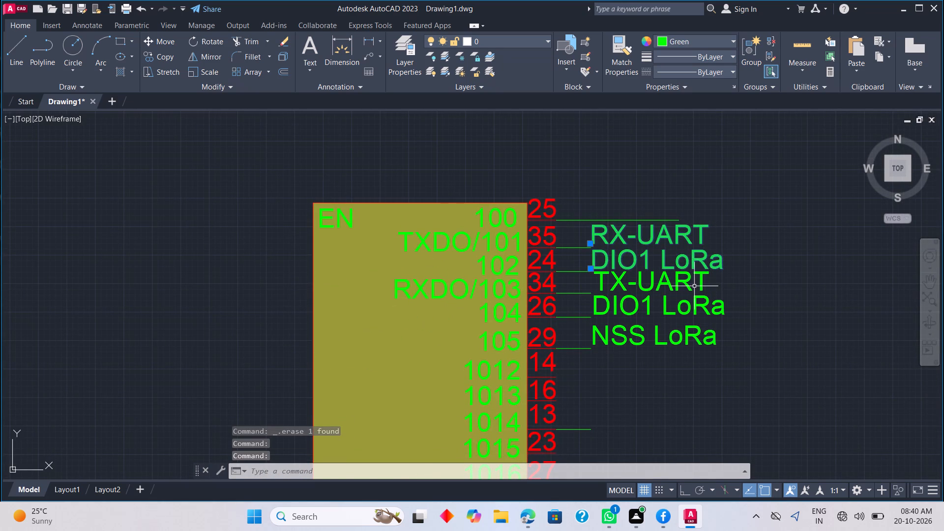
click(694, 286)
click(727, 282)
click(702, 278)
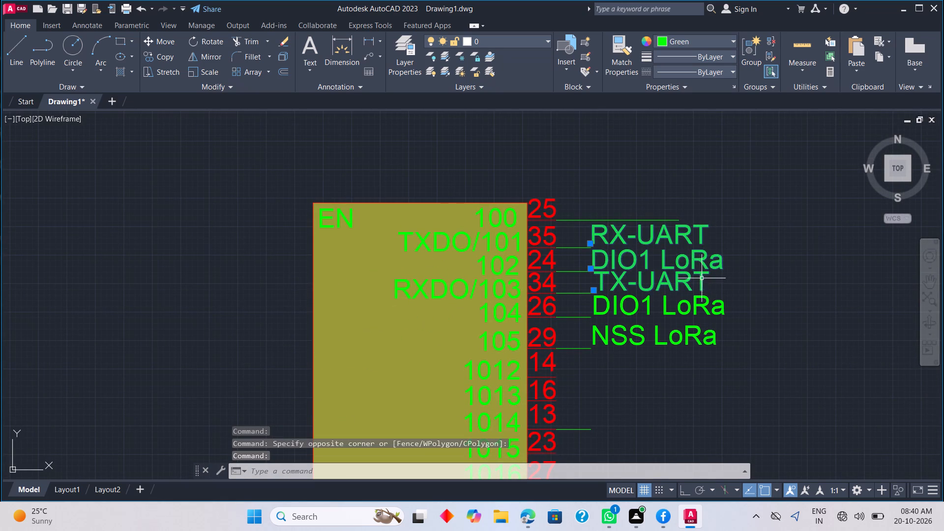
click(701, 300)
click(704, 295)
click(708, 297)
click(699, 325)
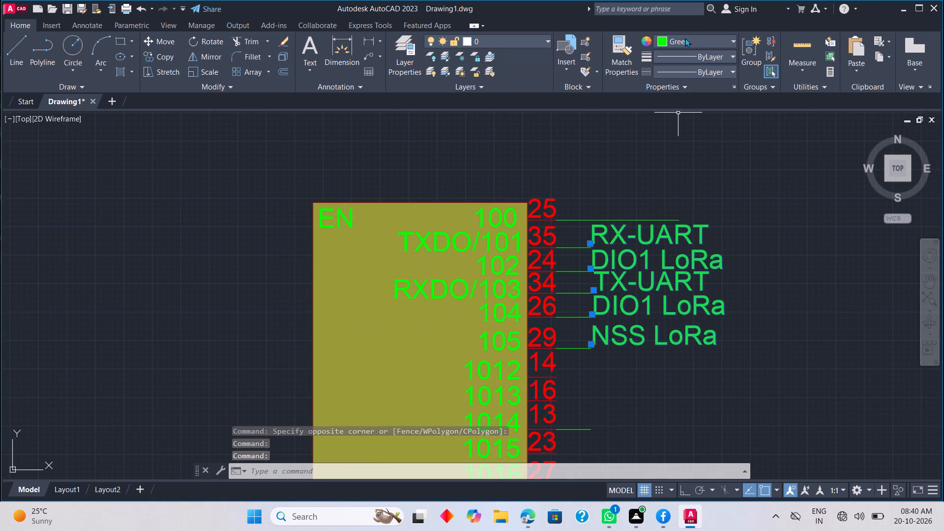
click(685, 38)
click(660, 81)
click(792, 289)
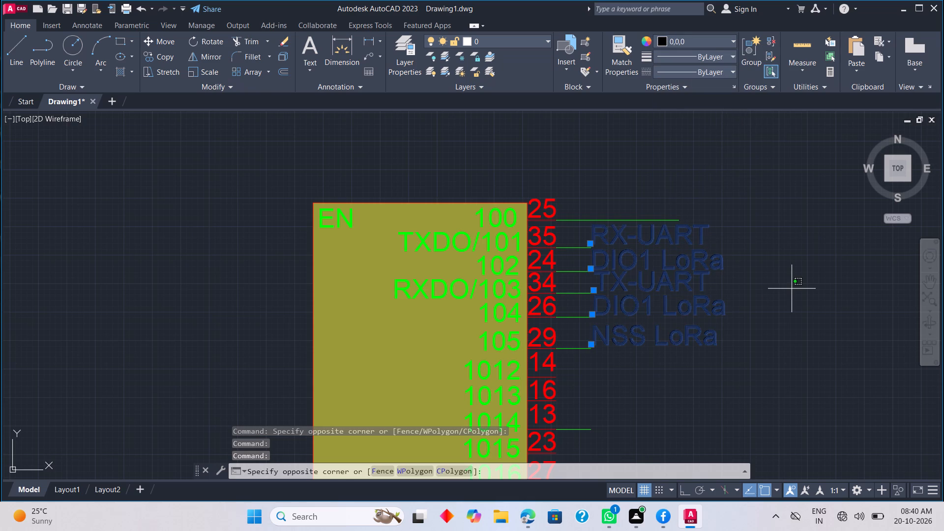
key(Escape)
text(````)
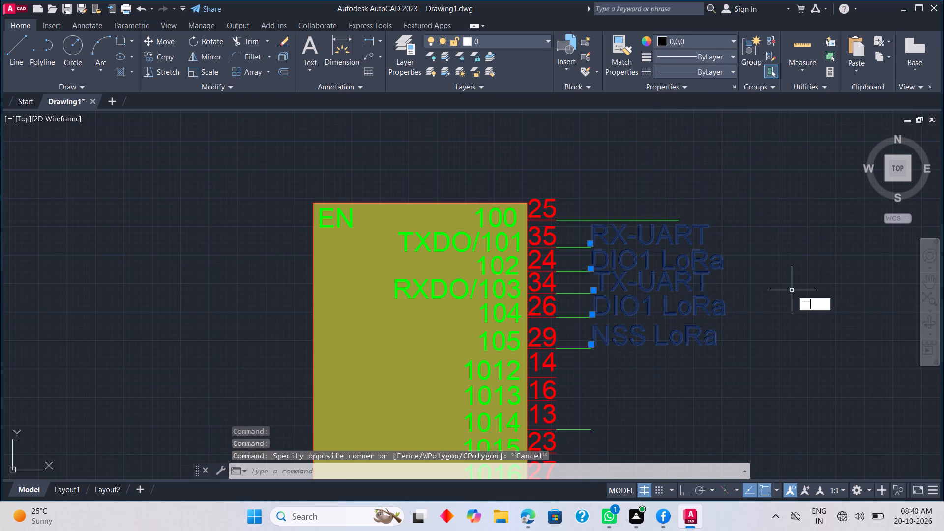
key(Escape)
key(Escape)
key(Escape)
key(Escape)
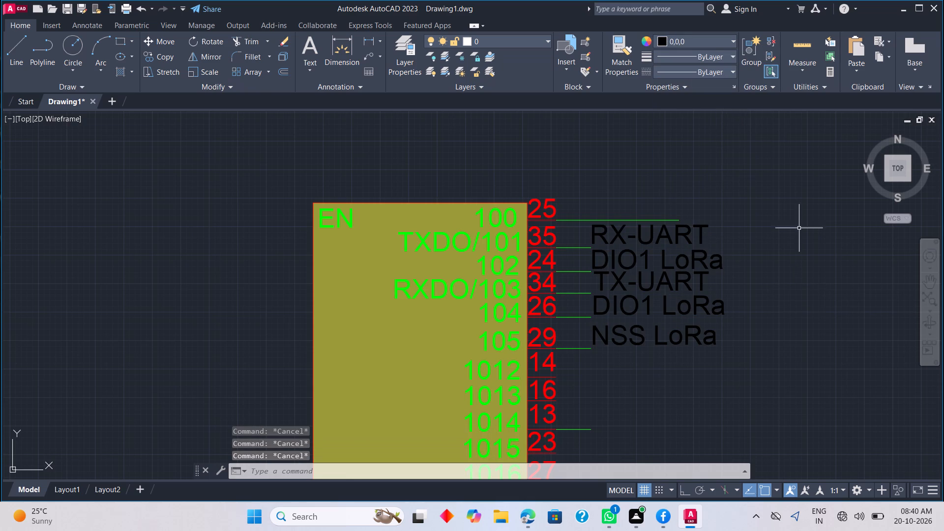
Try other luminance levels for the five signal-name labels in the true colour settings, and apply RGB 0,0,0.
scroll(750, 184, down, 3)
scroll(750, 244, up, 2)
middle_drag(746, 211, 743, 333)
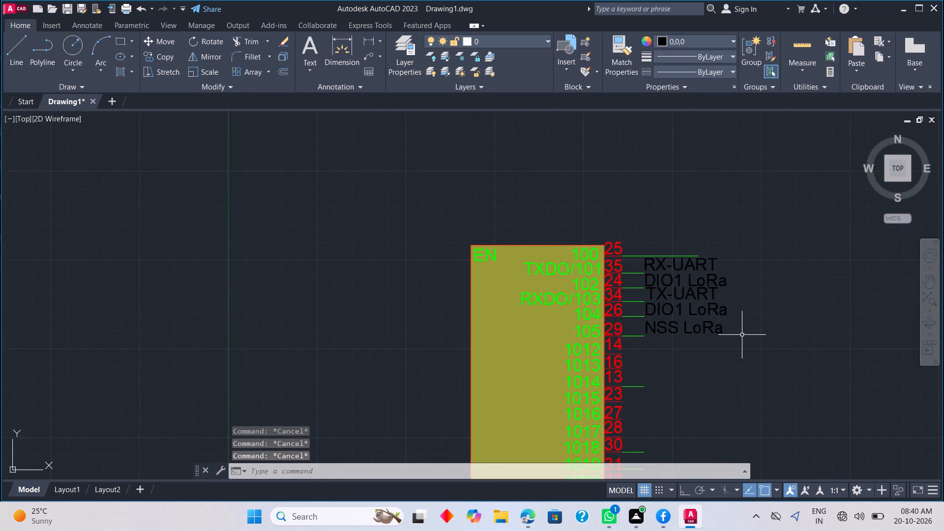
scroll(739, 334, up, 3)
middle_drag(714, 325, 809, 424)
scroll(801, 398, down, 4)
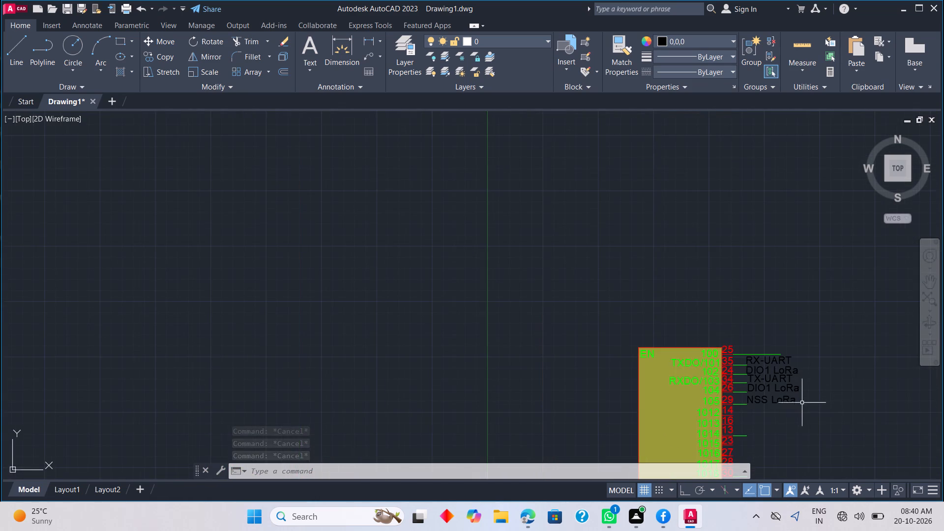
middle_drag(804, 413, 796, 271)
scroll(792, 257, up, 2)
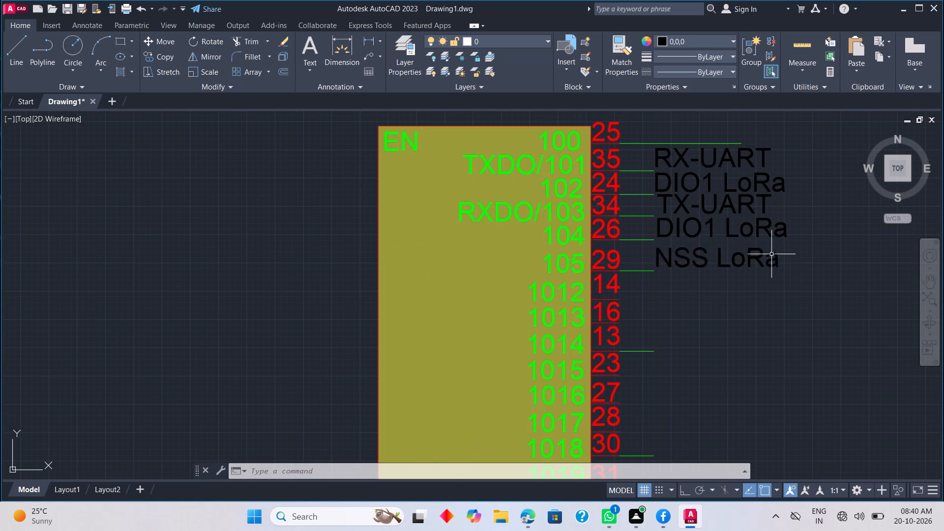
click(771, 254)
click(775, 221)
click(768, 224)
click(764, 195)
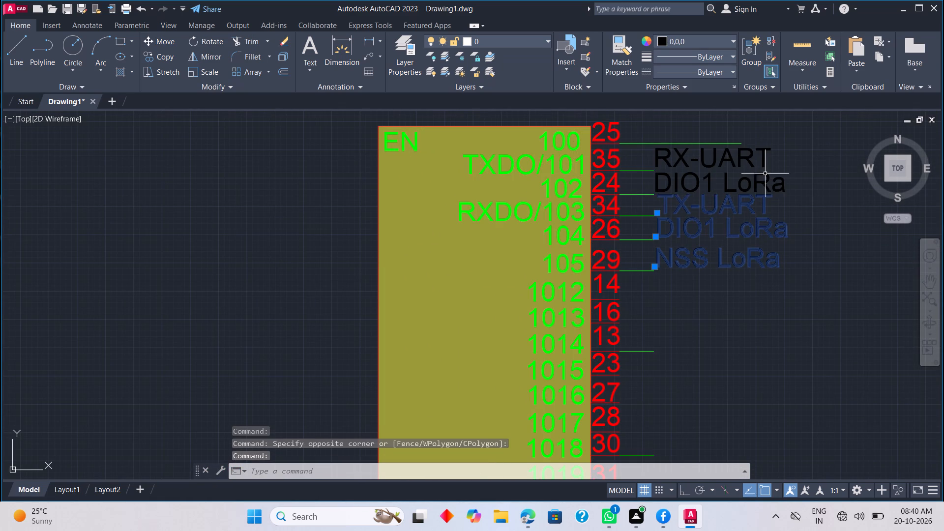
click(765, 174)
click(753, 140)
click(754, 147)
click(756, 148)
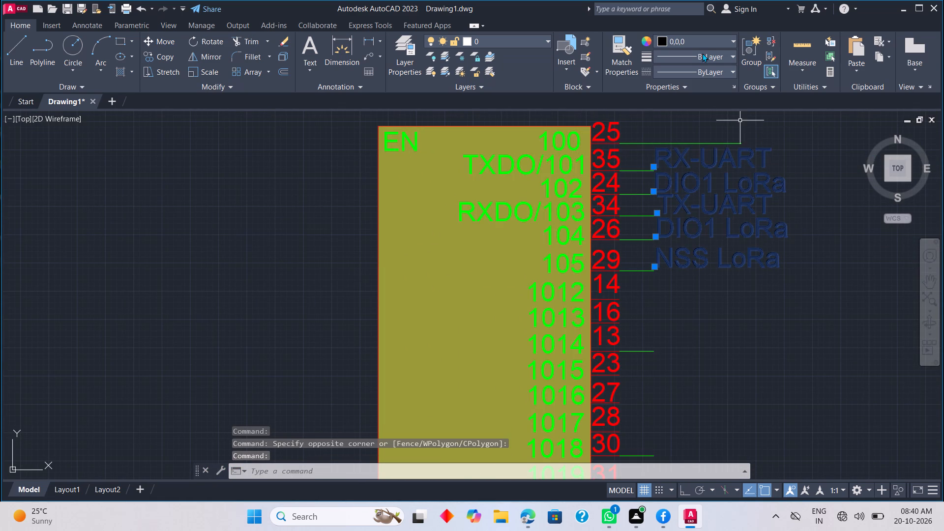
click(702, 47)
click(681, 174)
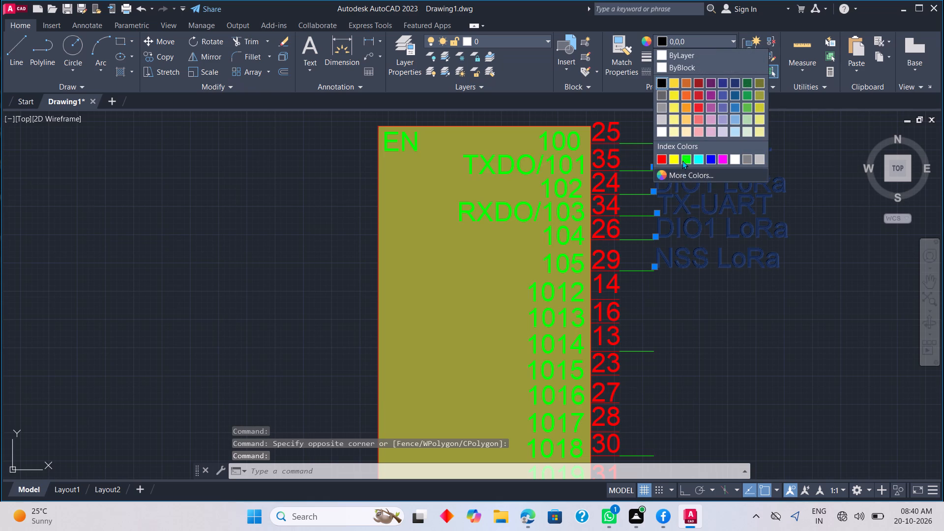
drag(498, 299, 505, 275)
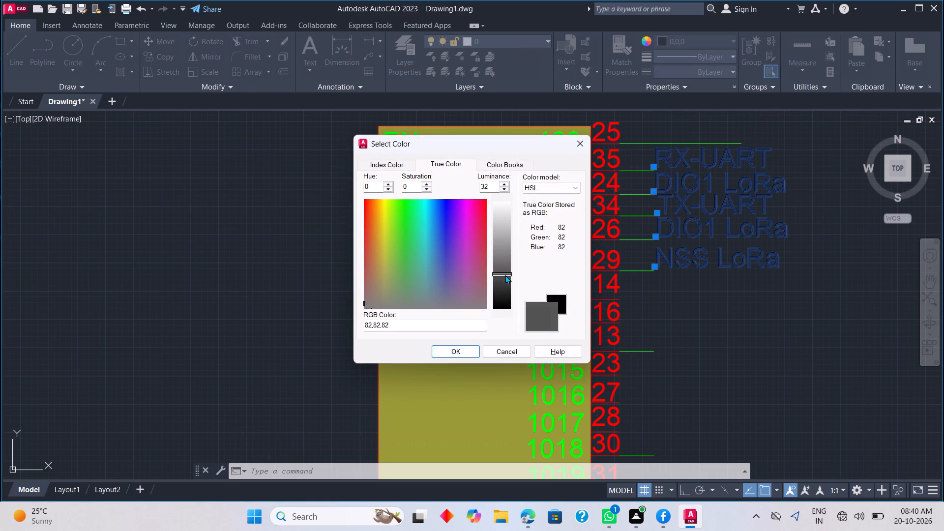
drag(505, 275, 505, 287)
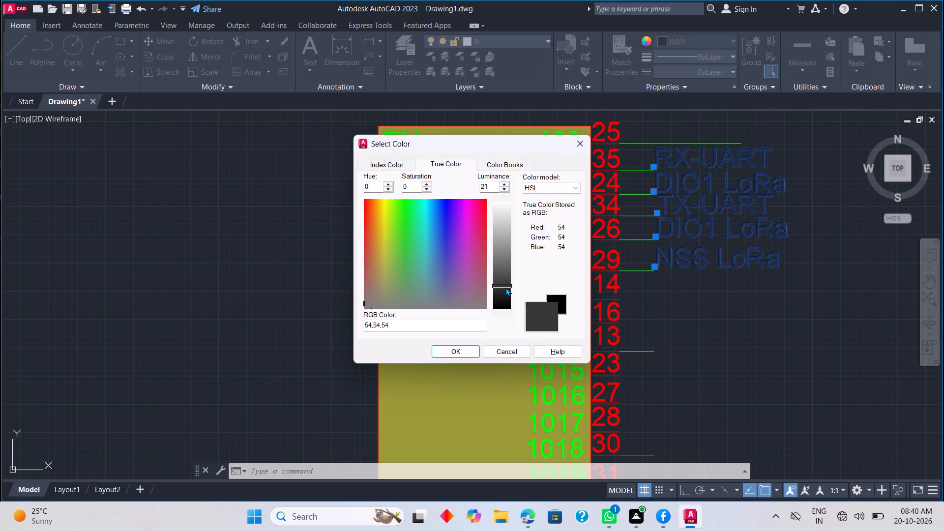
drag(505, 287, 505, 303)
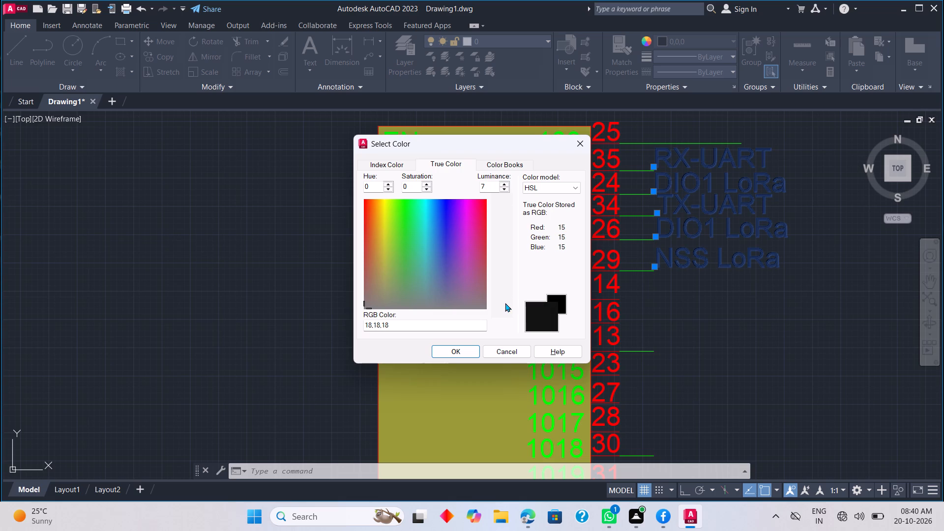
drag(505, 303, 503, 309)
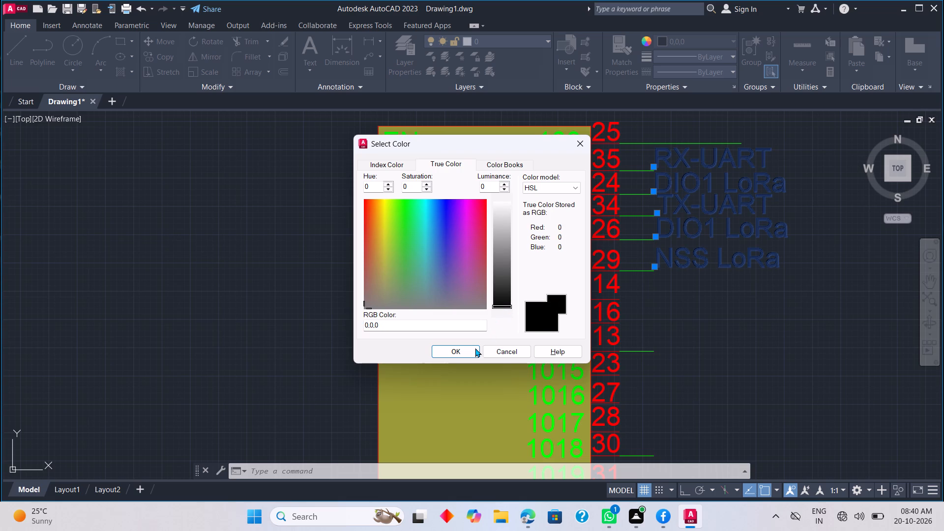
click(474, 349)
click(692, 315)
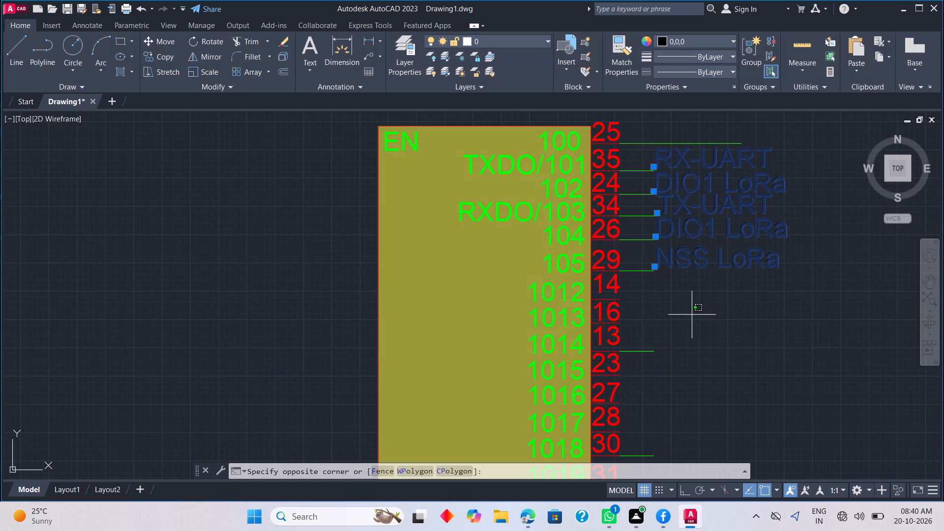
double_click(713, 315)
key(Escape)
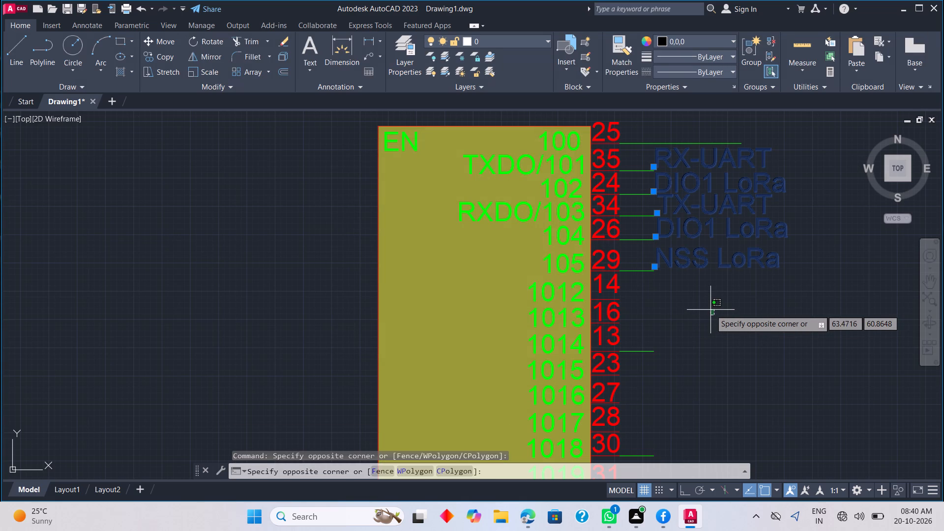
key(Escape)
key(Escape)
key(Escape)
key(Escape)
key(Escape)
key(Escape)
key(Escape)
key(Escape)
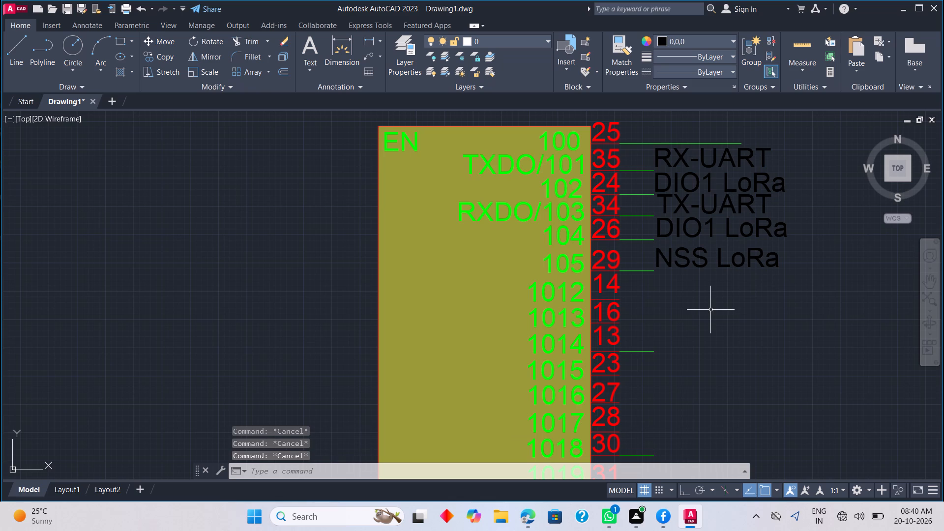
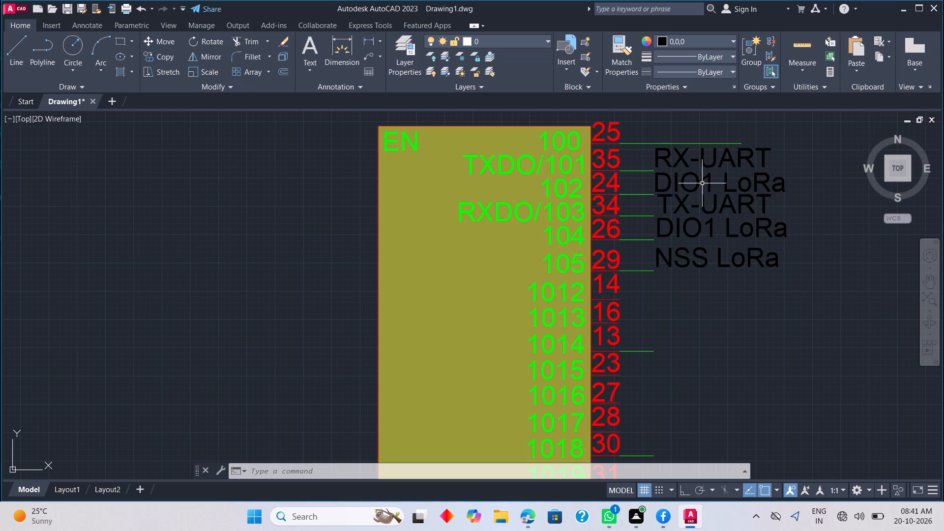
Copy the DIO1 LoRa label at pin 24 straight down to the end of pin 13's line, with Ortho on.
click(696, 189)
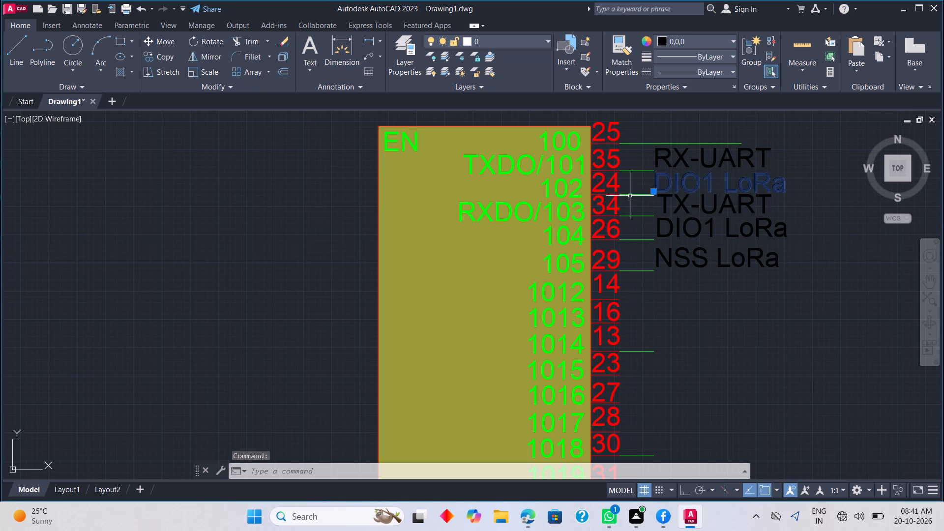
right_click(630, 195)
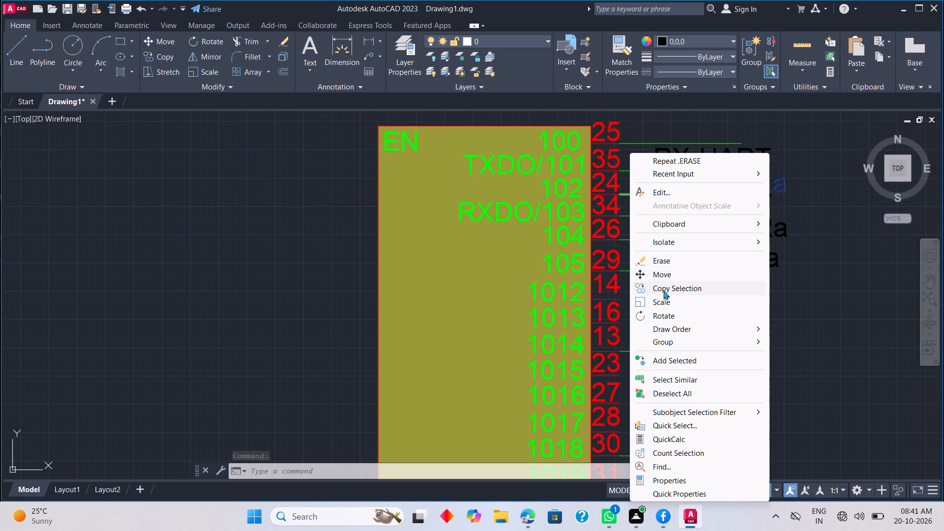
click(663, 291)
click(656, 190)
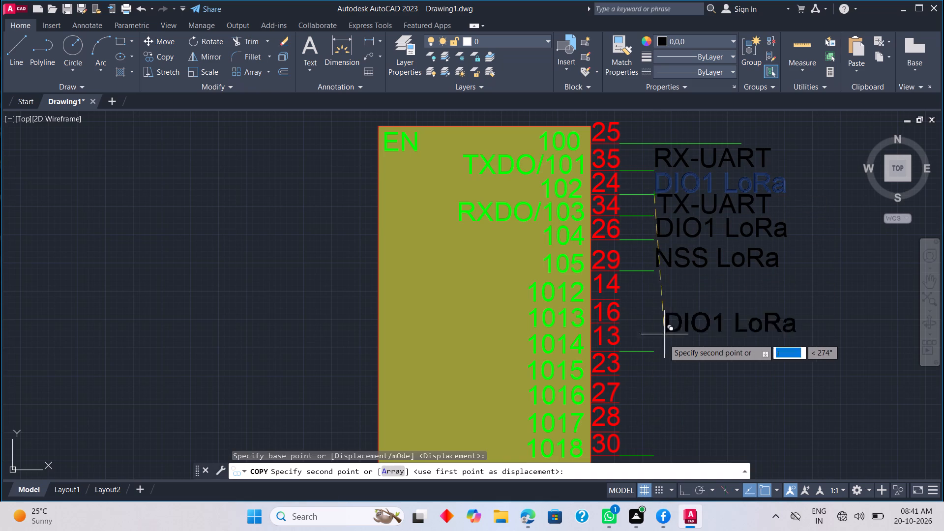
click(679, 489)
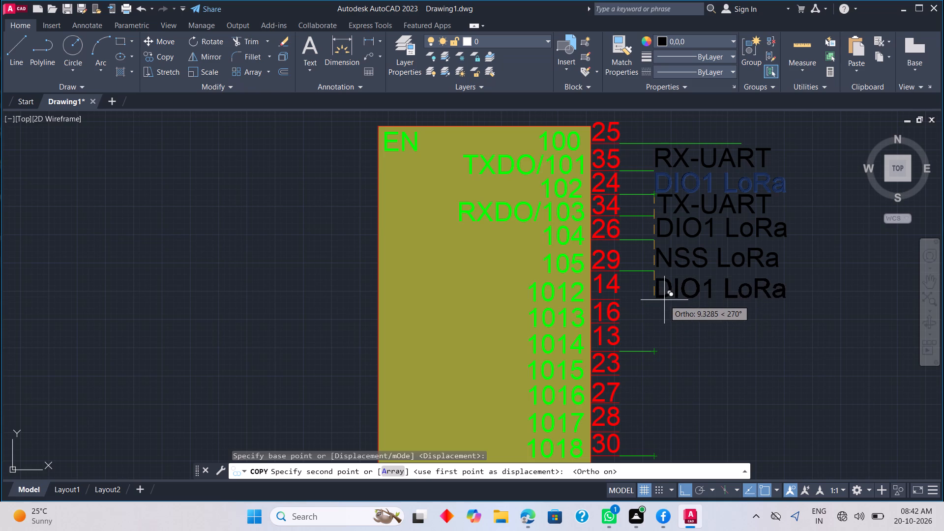
scroll(669, 363, up, 2)
click(669, 355)
Place further copies of the DIO1 LoRa label at the line ends of pins 30, 31, 33, 36 and 37.
middle_drag(668, 409, 675, 400)
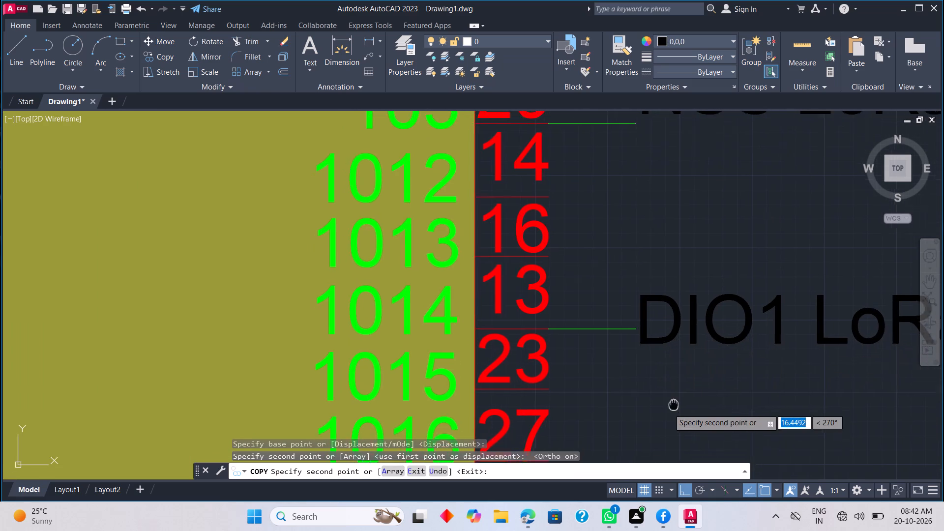
middle_drag(675, 400, 677, 251)
middle_drag(654, 406, 637, 310)
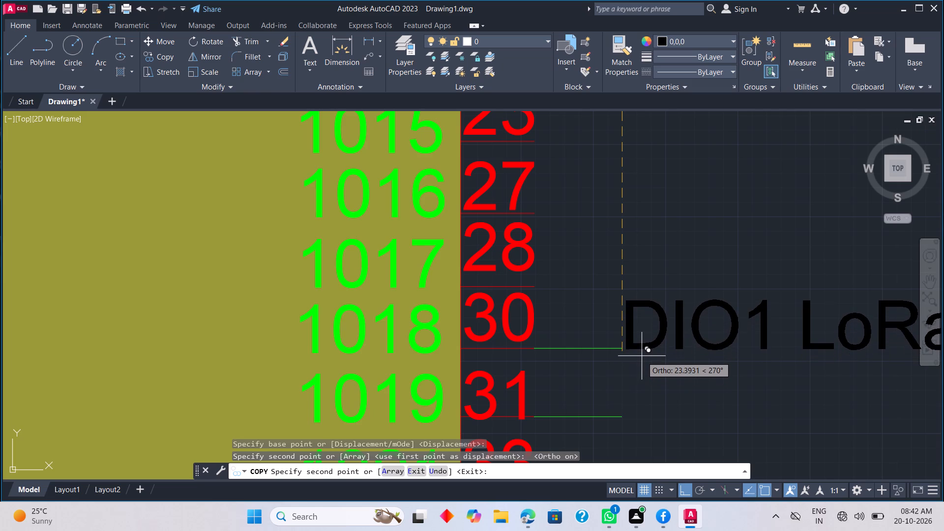
click(642, 356)
middle_drag(634, 393, 647, 274)
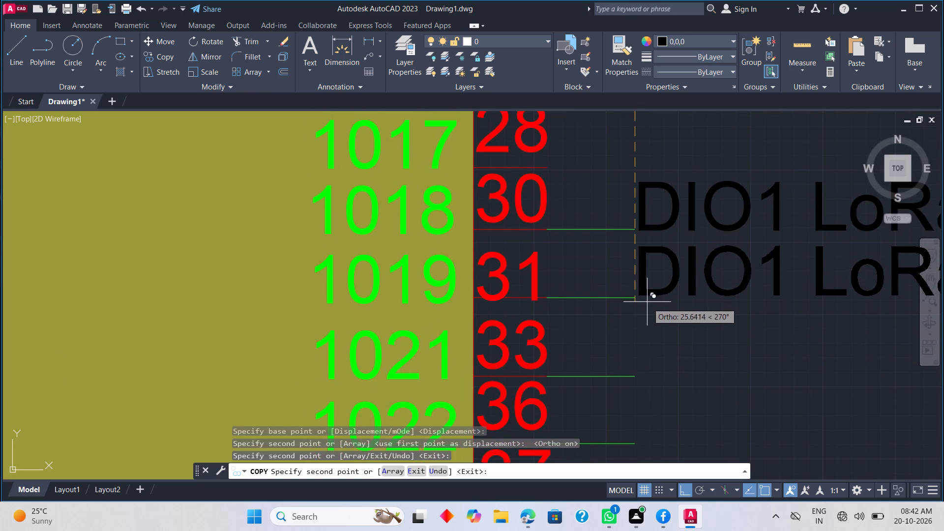
click(648, 307)
middle_drag(647, 388, 643, 302)
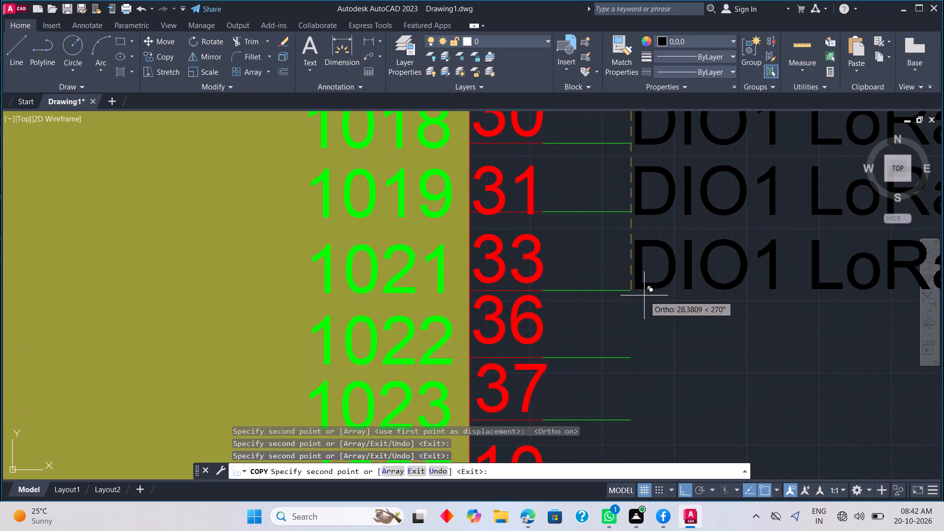
click(645, 295)
middle_drag(628, 357, 626, 303)
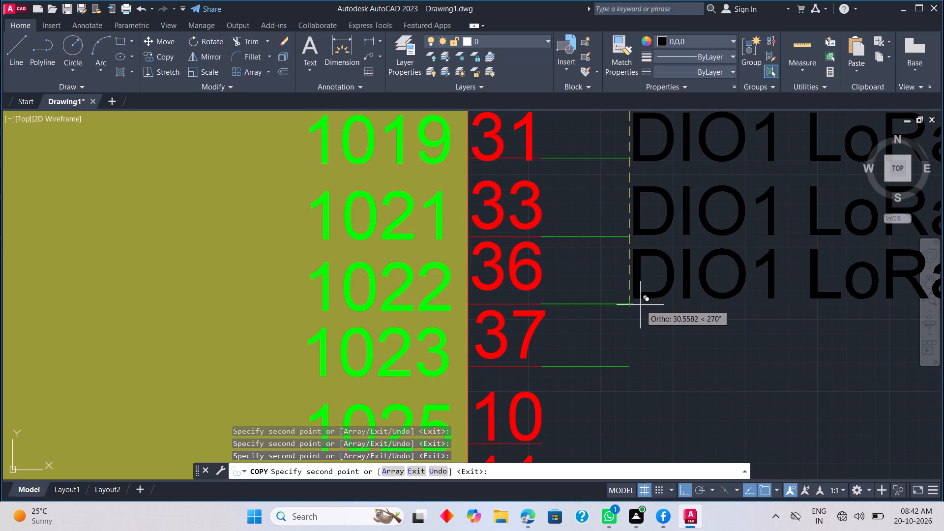
click(640, 311)
middle_drag(646, 366, 650, 356)
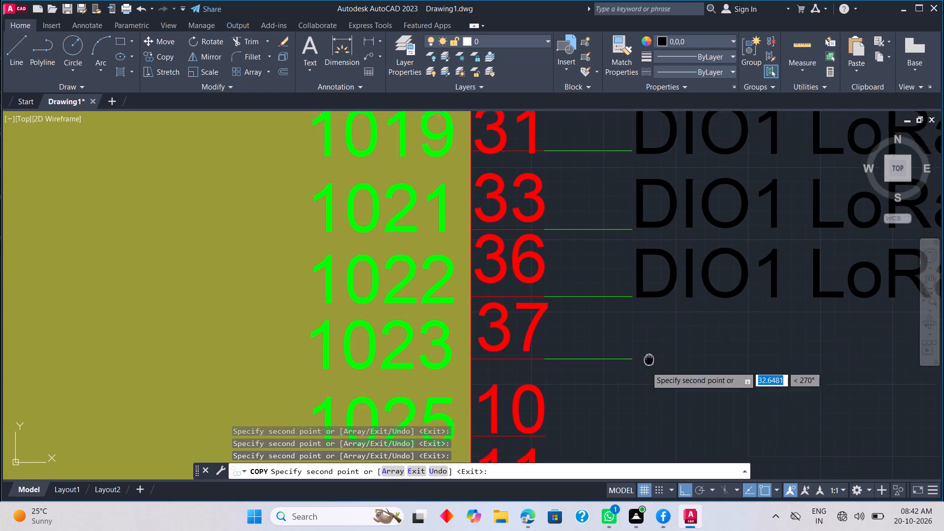
middle_drag(650, 356, 658, 313)
click(657, 322)
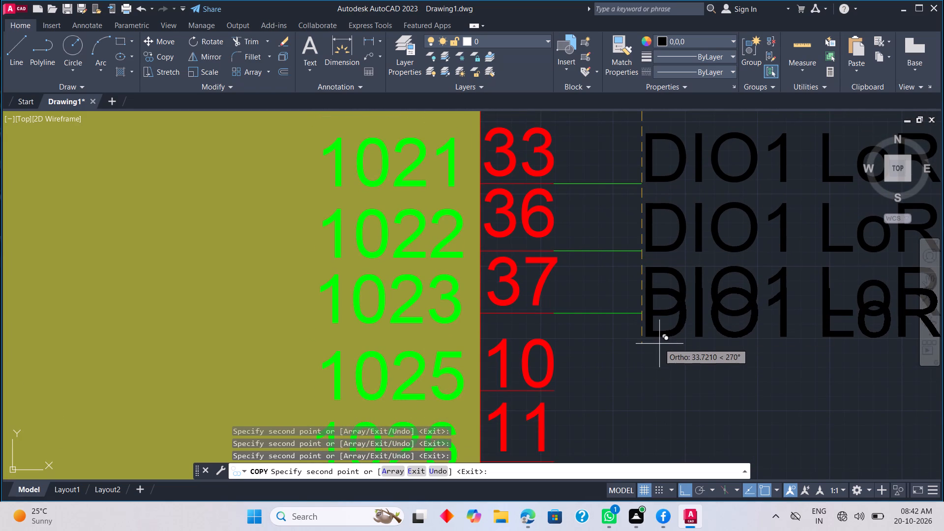
Place two more copies of the DIO1 LoRa label at the line ends of pins 6 and 7, and finish copying.
scroll(659, 349, down, 2)
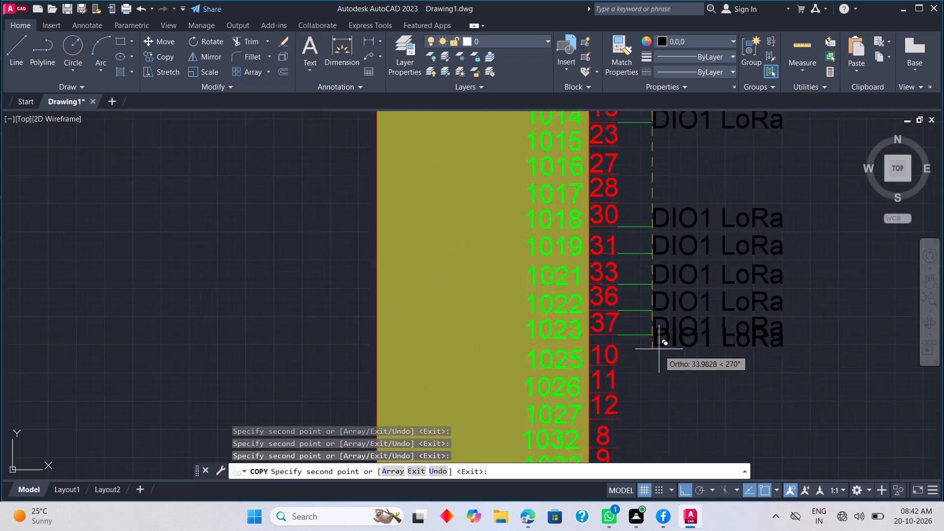
scroll(659, 350, down, 1)
middle_drag(667, 365, 672, 246)
scroll(654, 343, up, 3)
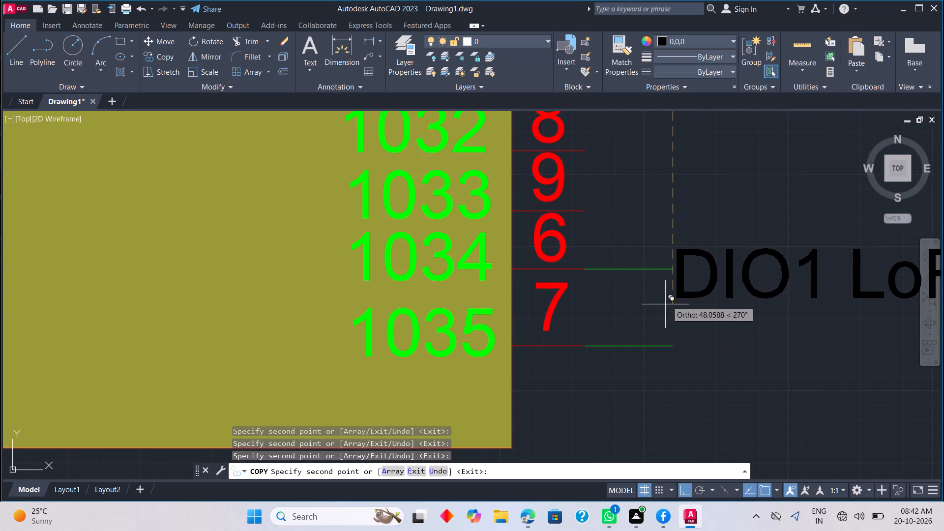
scroll(670, 274, up, 1)
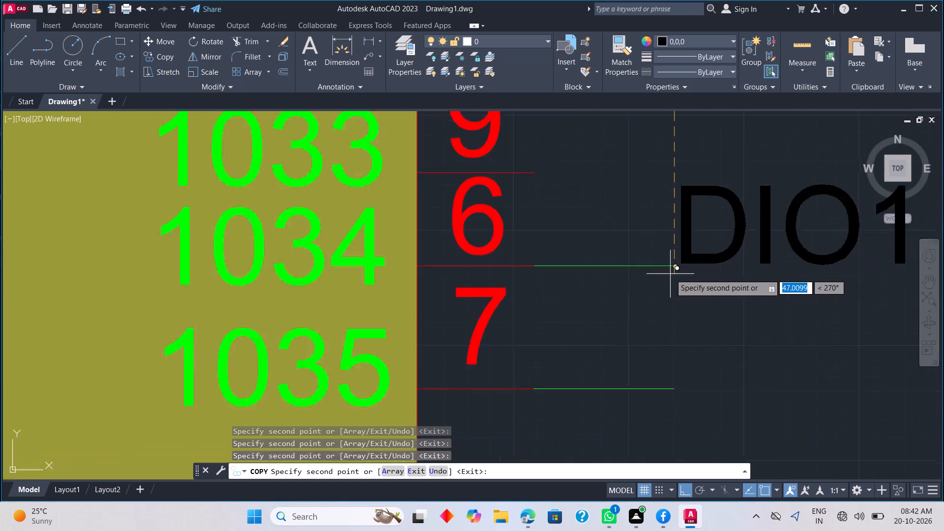
scroll(670, 274, up, 1)
click(682, 272)
middle_drag(721, 337, 660, 247)
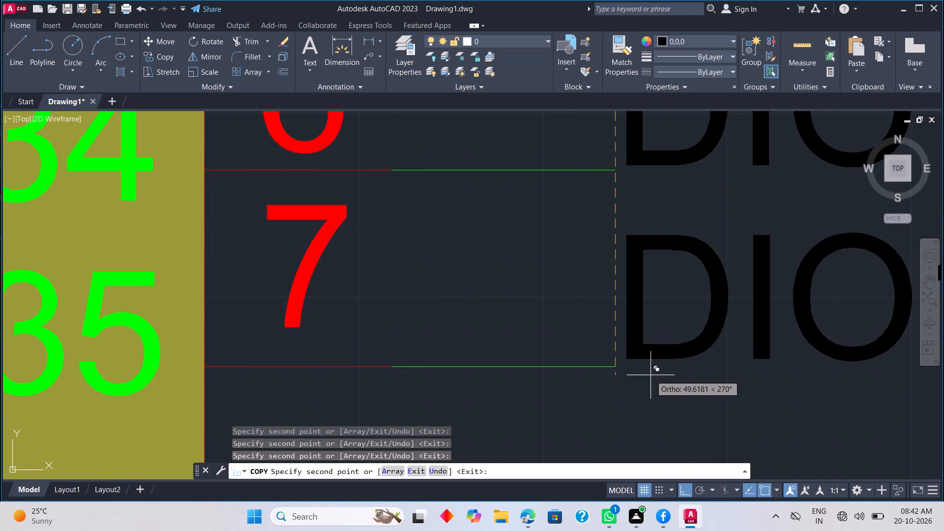
click(650, 378)
key(Escape)
Change the copied label beside pin 13 (1014) to RST LoRa.
scroll(671, 353, down, 4)
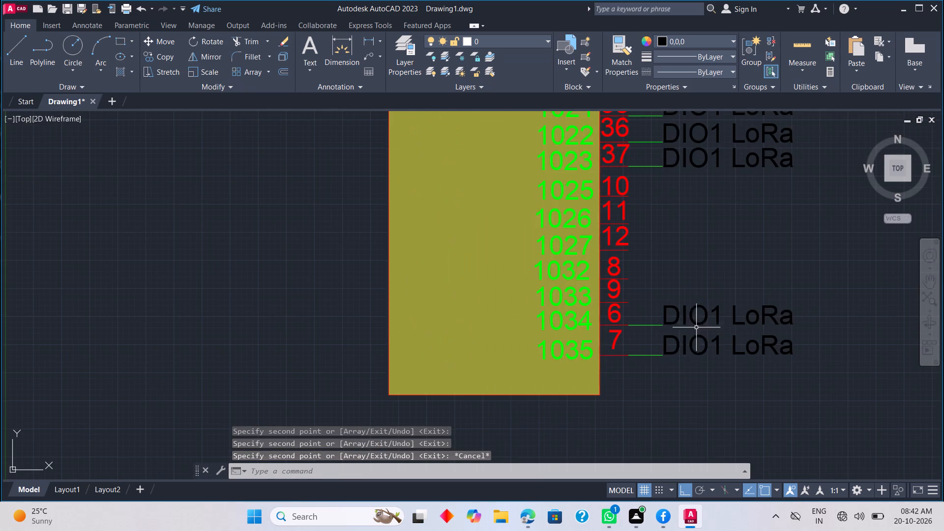
middle_drag(705, 319, 635, 411)
scroll(693, 336, down, 1)
middle_drag(671, 234, 646, 370)
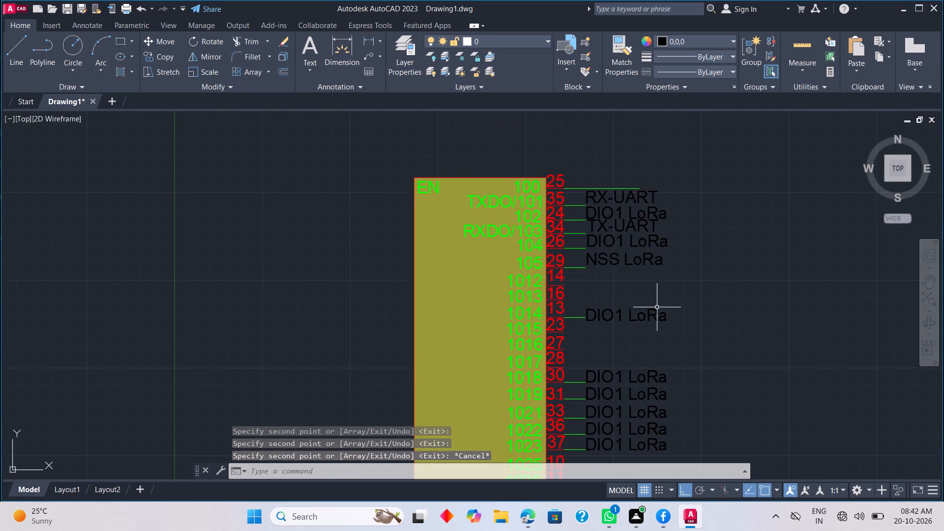
double_click(658, 313)
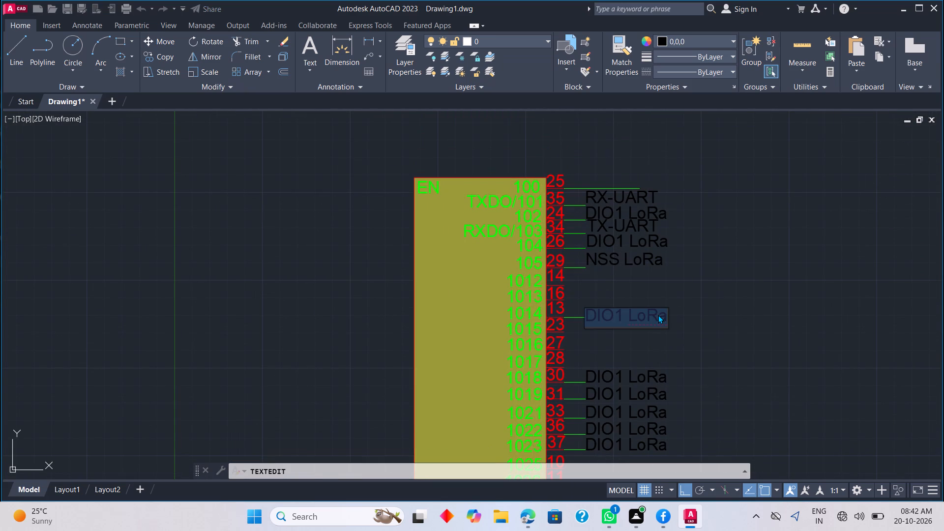
text(RT)
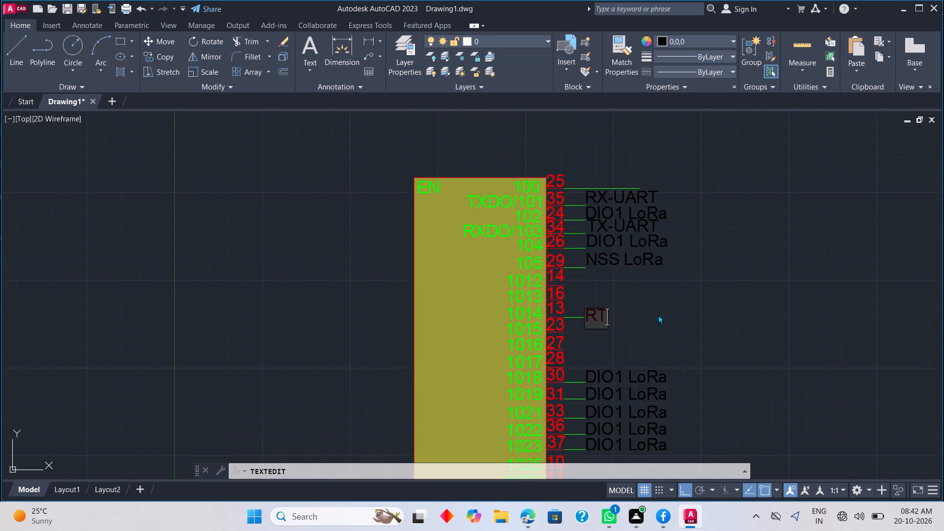
key(BackSpace)
text(ST)
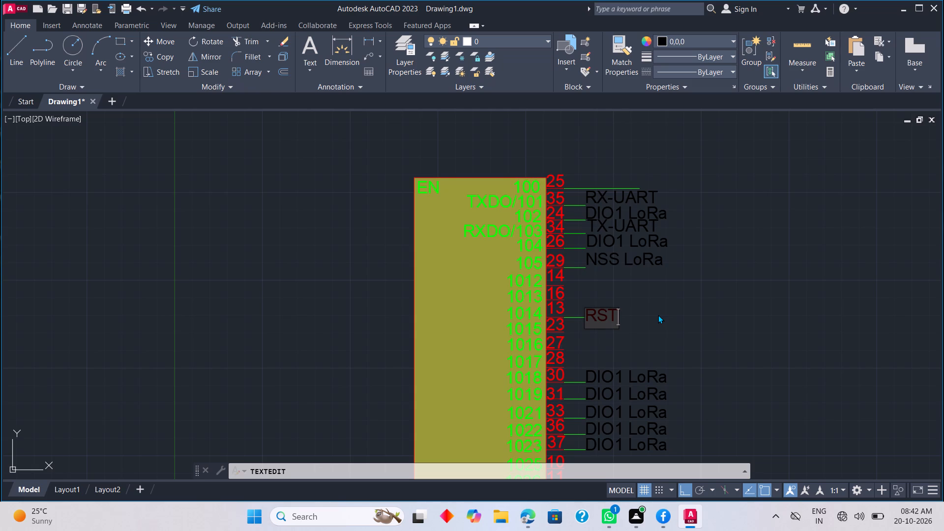
key(space)
key(l)
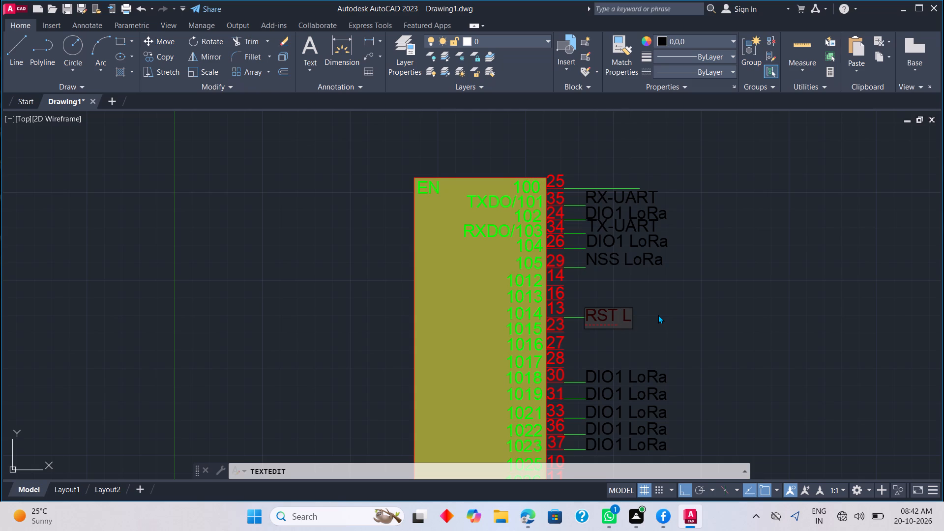
key(o)
key(r)
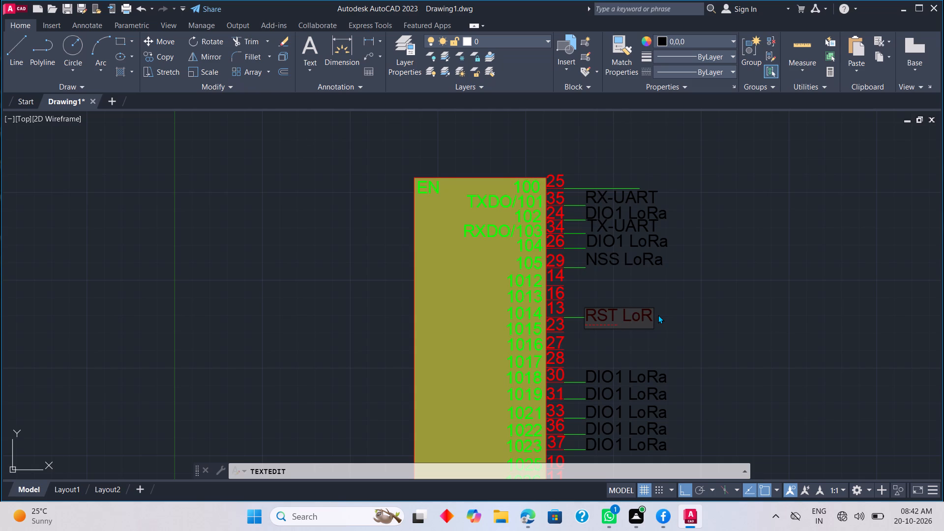
key(a)
click(704, 291)
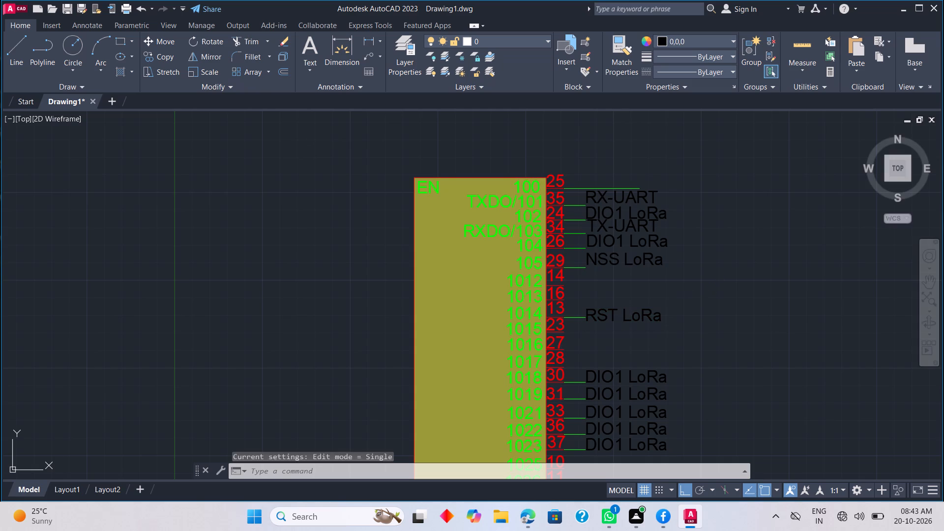
Change the copied DIO1 LoRa label beside pin 30 (1018) to SCK LoRa.
middle_drag(628, 399, 621, 345)
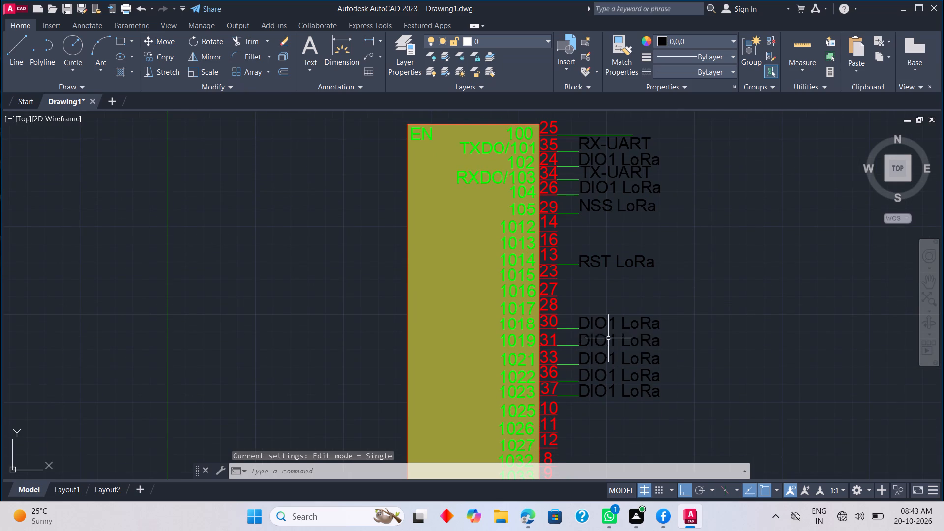
click(609, 323)
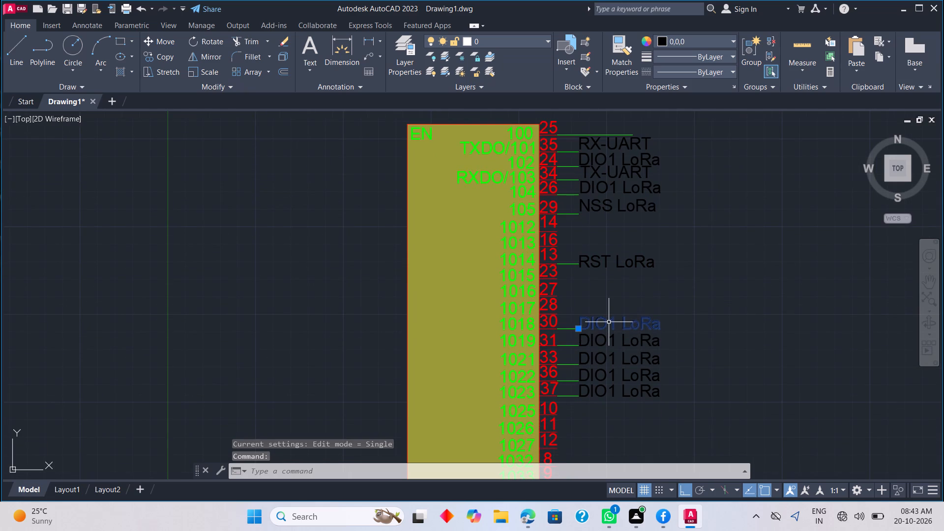
double_click(609, 322)
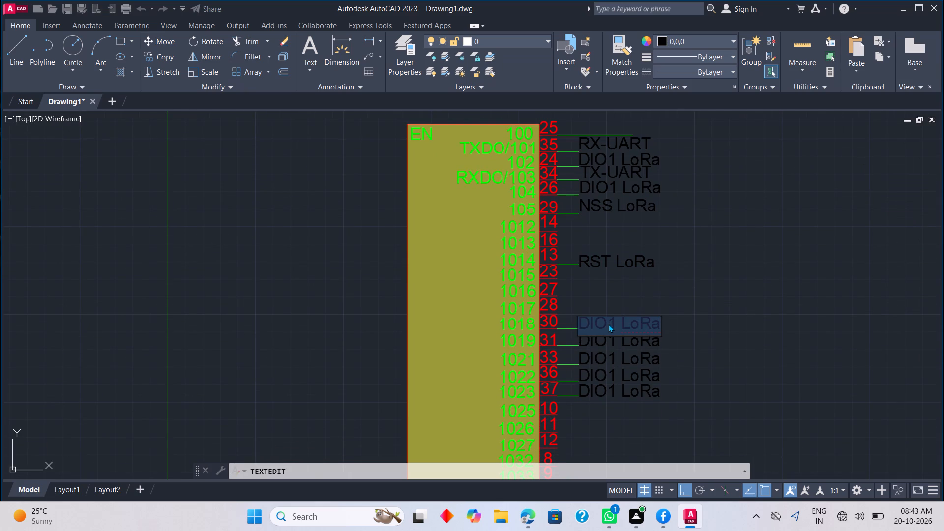
text(sc)
key(BackSpace)
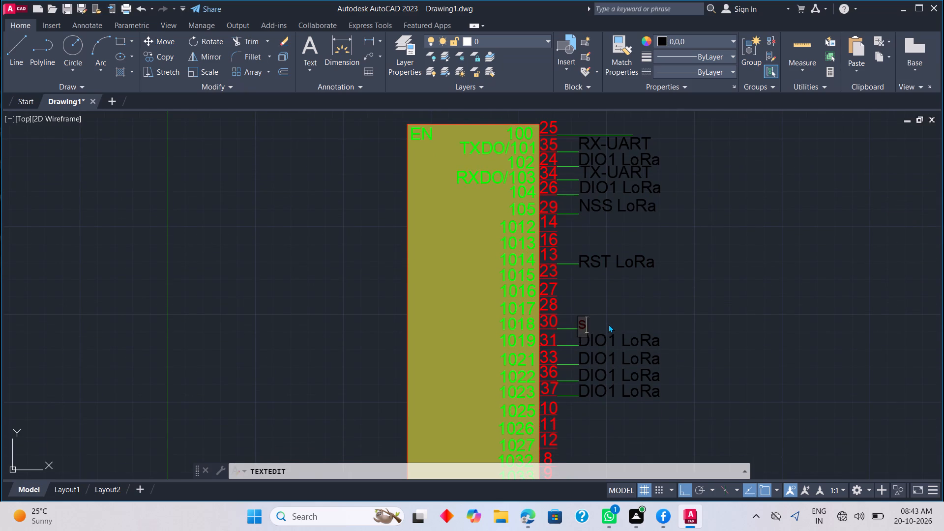
key(BackSpace)
text(SC)
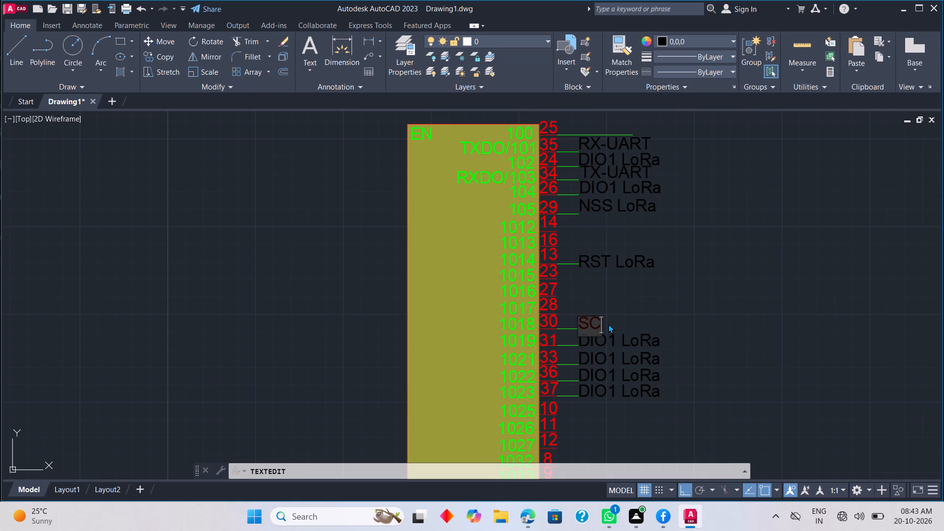
key(k)
key(space)
key(l)
key(o)
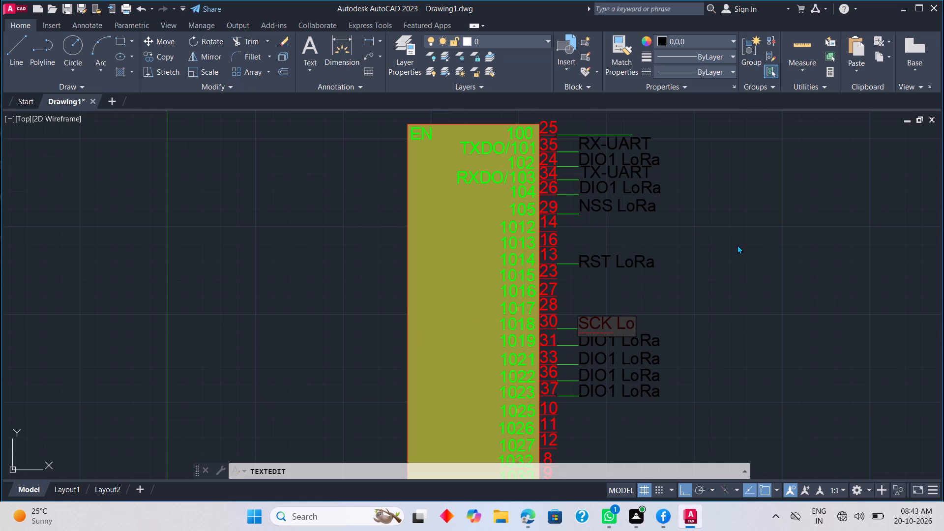
key(r)
key(a)
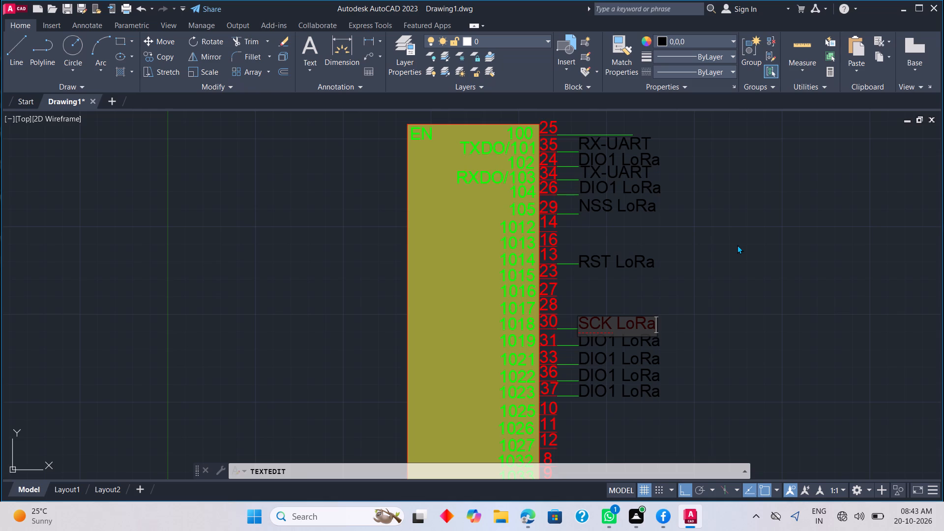
click(727, 283)
Change the copied DIO1 LoRa label beside pin 31 (1019) to MISO LoRa.
scroll(641, 336, up, 1)
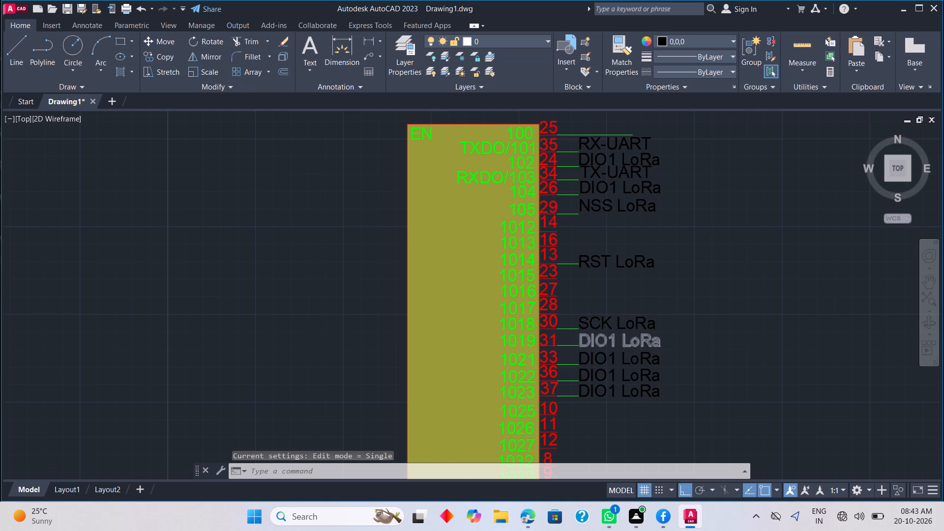
double_click(647, 335)
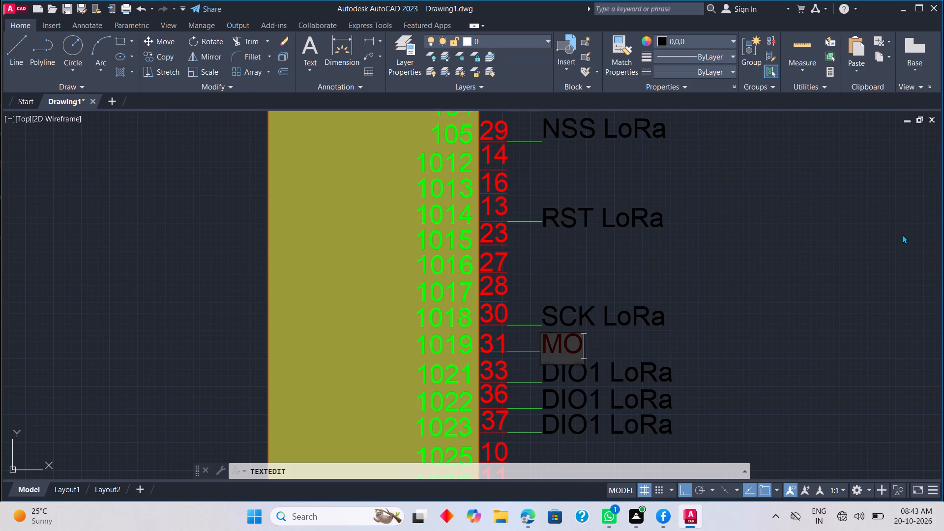
key(BackSpace)
key(i)
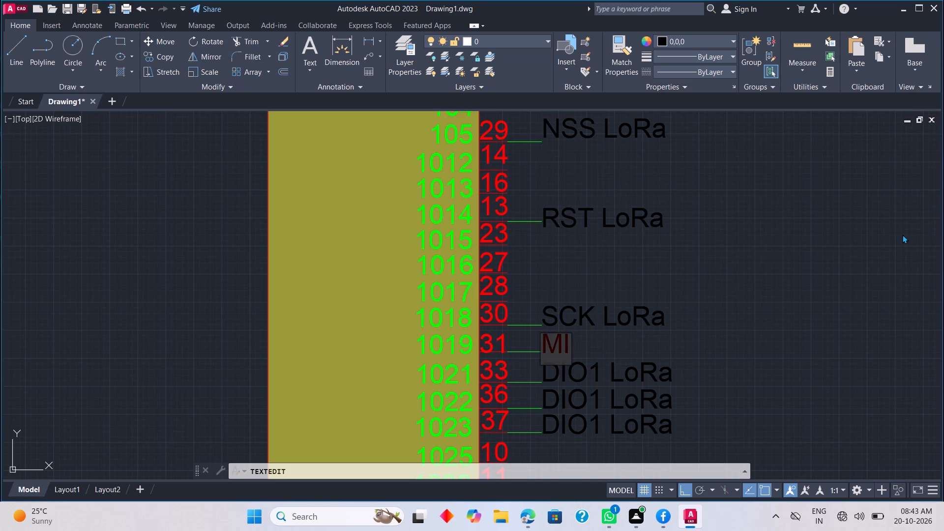
text(SC)
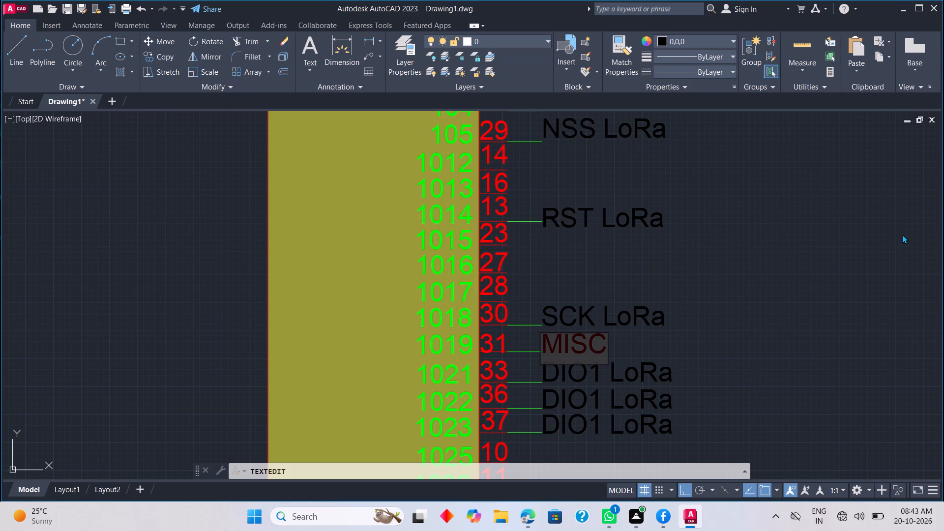
key(BackSpace)
key(o)
key(space)
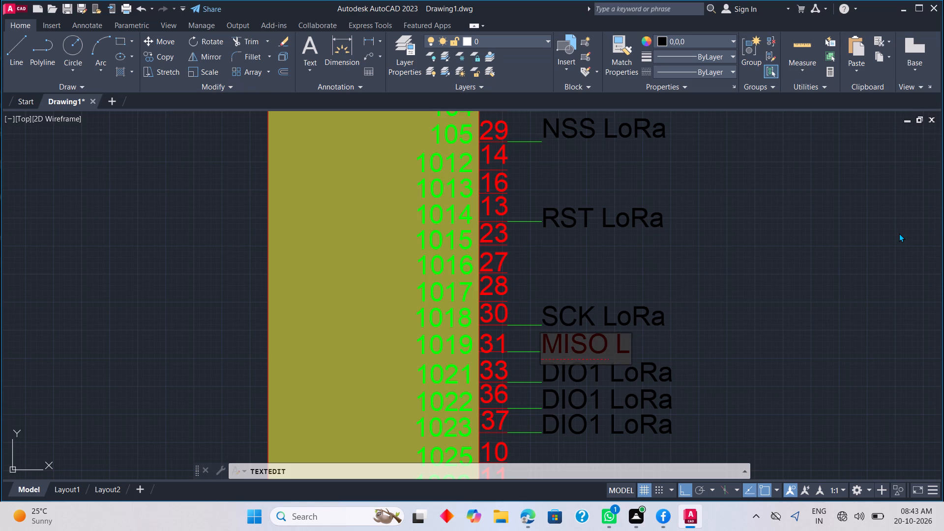
key(r)
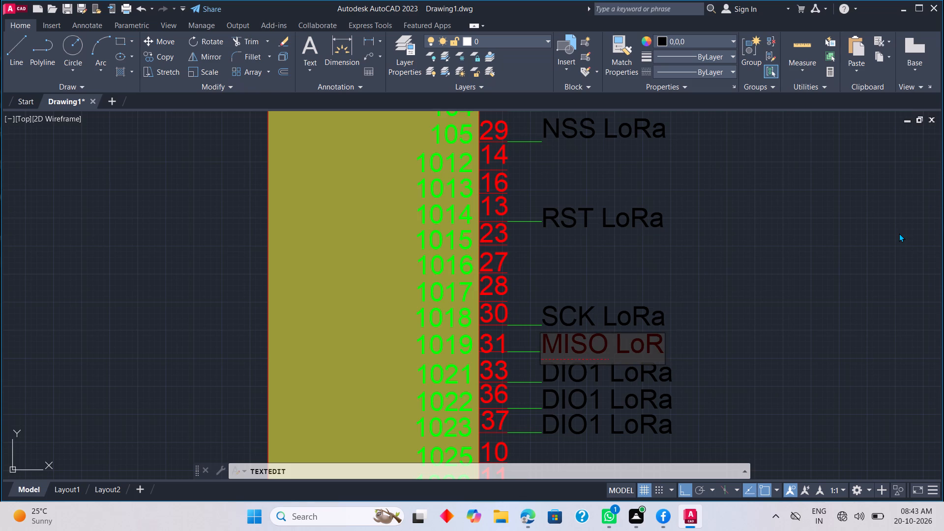
drag(885, 304, 840, 337)
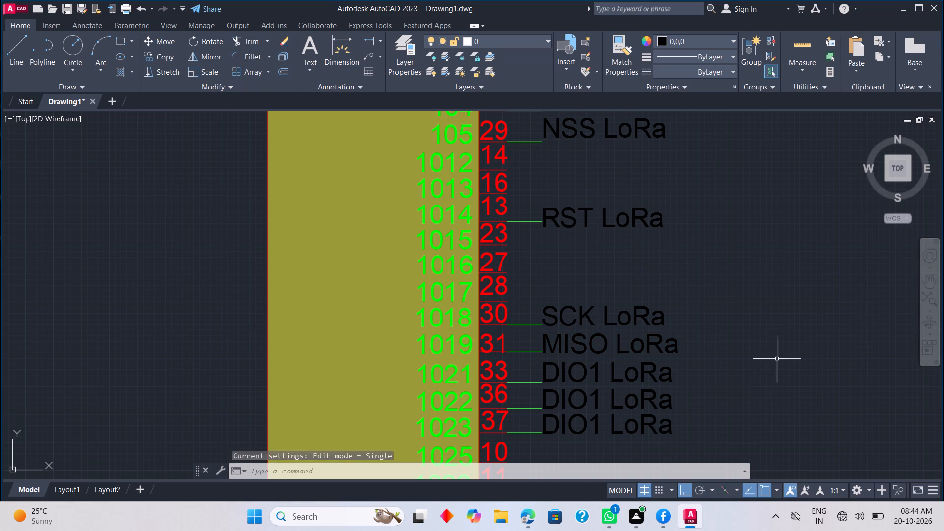
Change the copied DIO1 LoRa label beside pin 33 (1021) to Fissuroctl.
scroll(676, 382, up, 2)
click(652, 372)
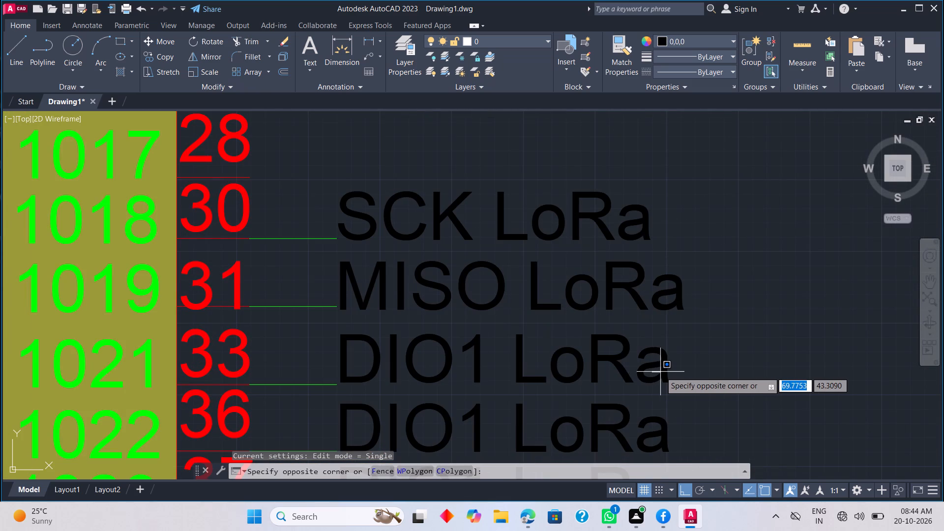
key(Escape)
double_click(664, 370)
key(Escape)
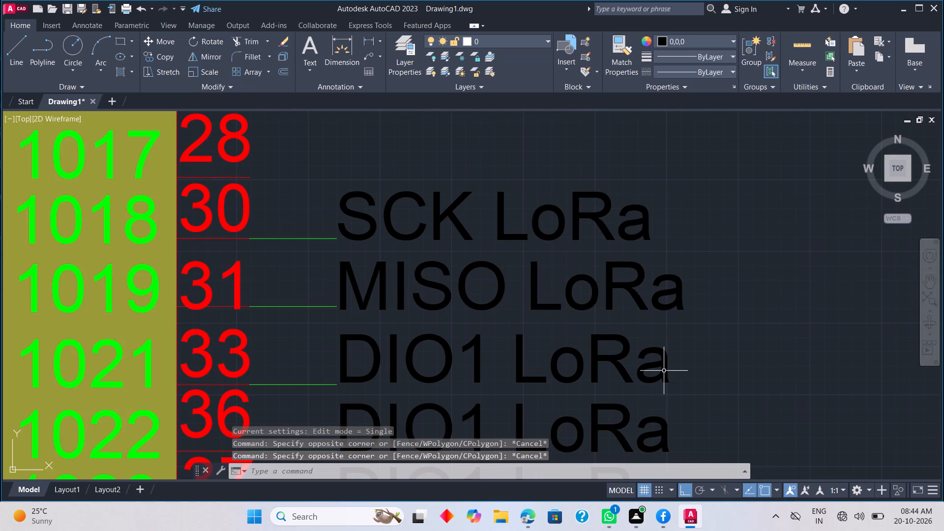
double_click(660, 369)
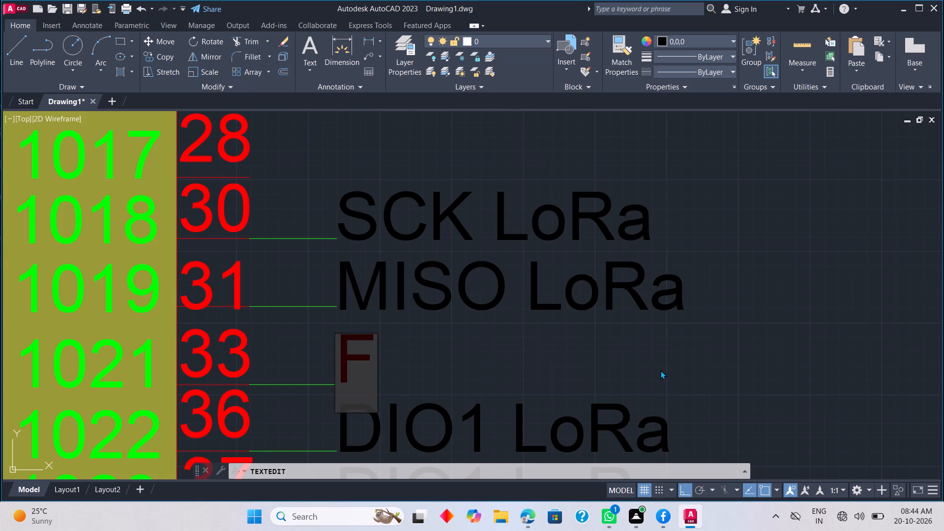
text(iss)
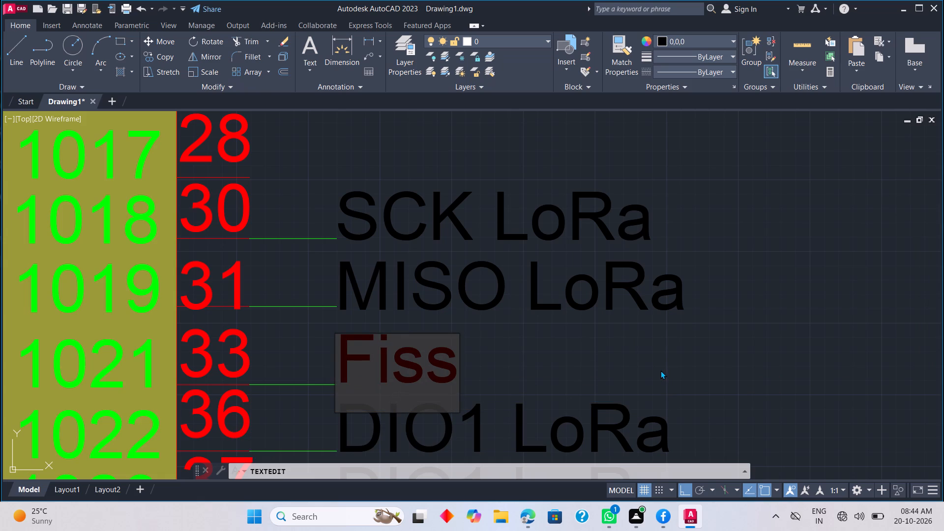
text(ur)
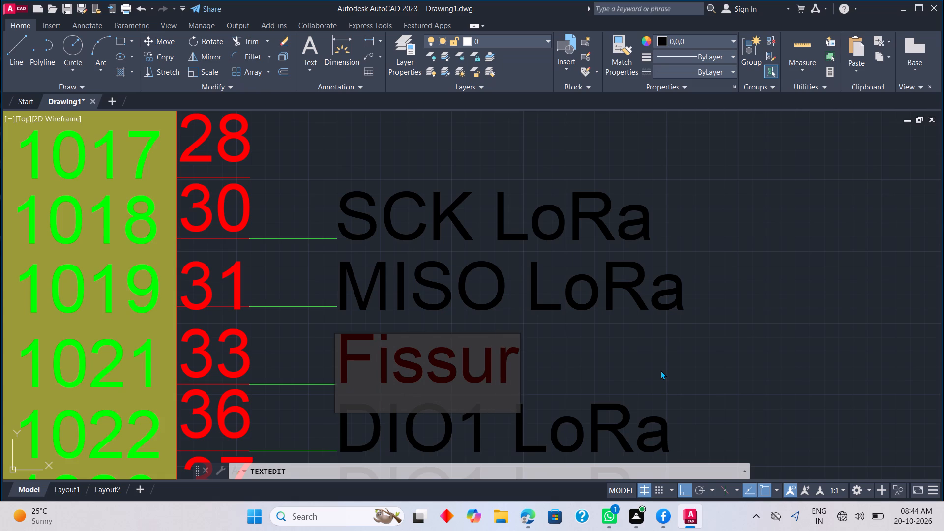
key(o)
text(cr)
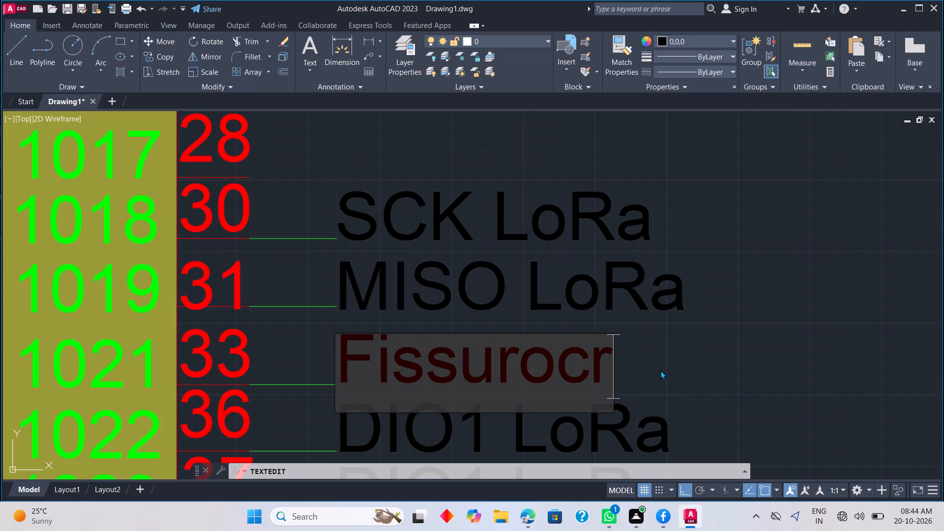
key(BackSpace)
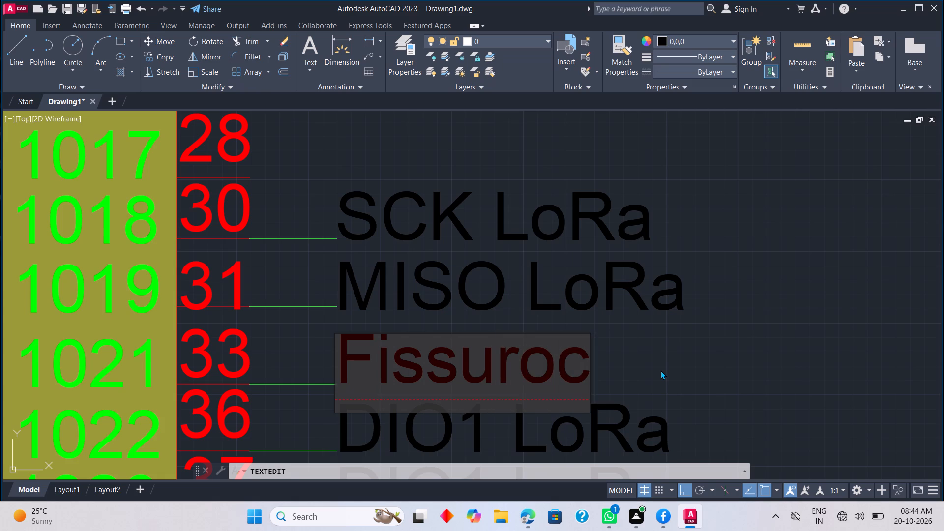
text(tl)
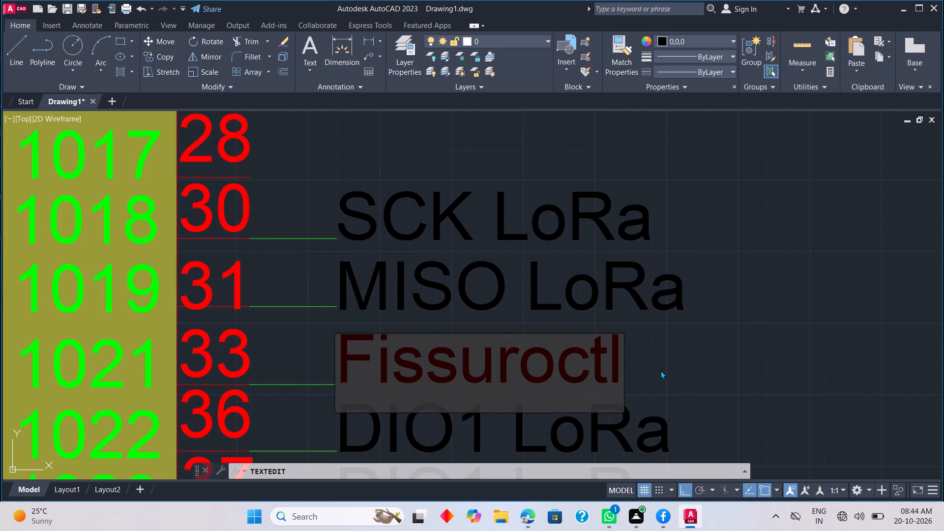
click(661, 368)
Change the copied DIO1 LoRa label beside pin 36 (1022) to DS18B20.
middle_drag(622, 407, 682, 323)
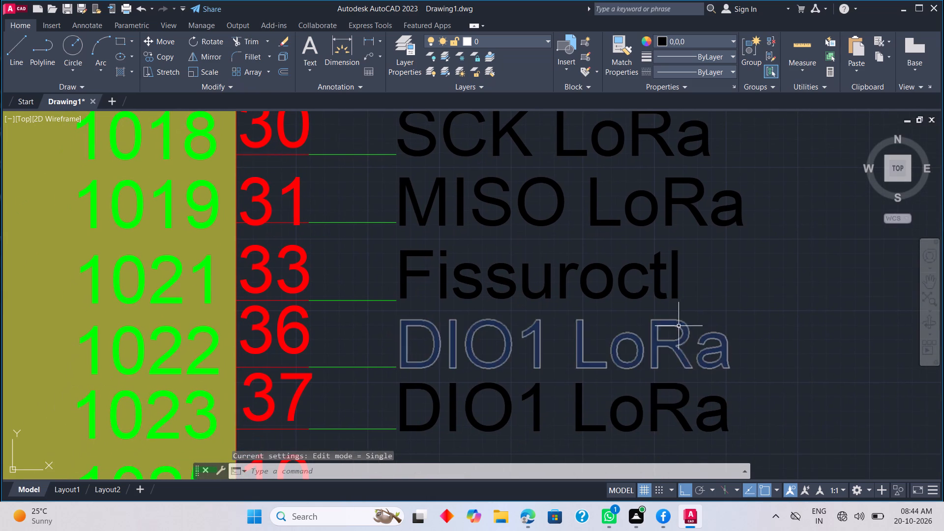
double_click(678, 326)
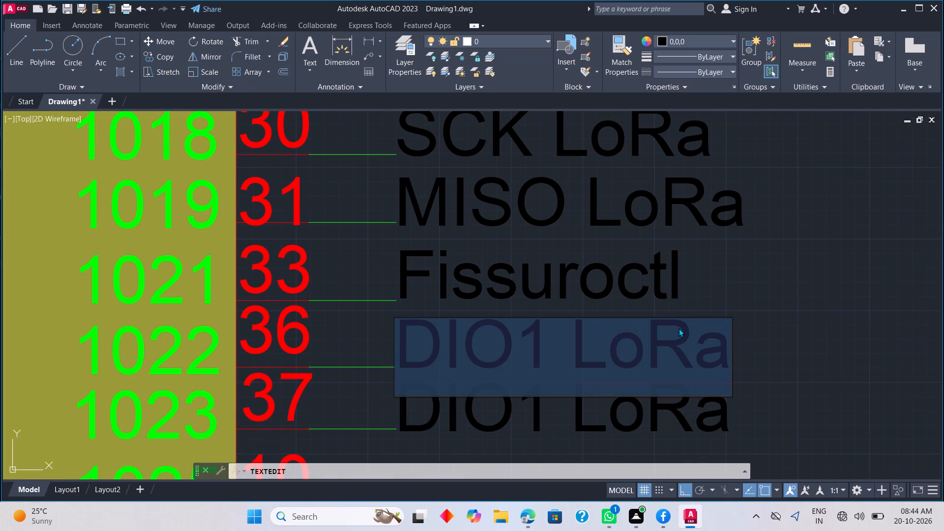
key(d)
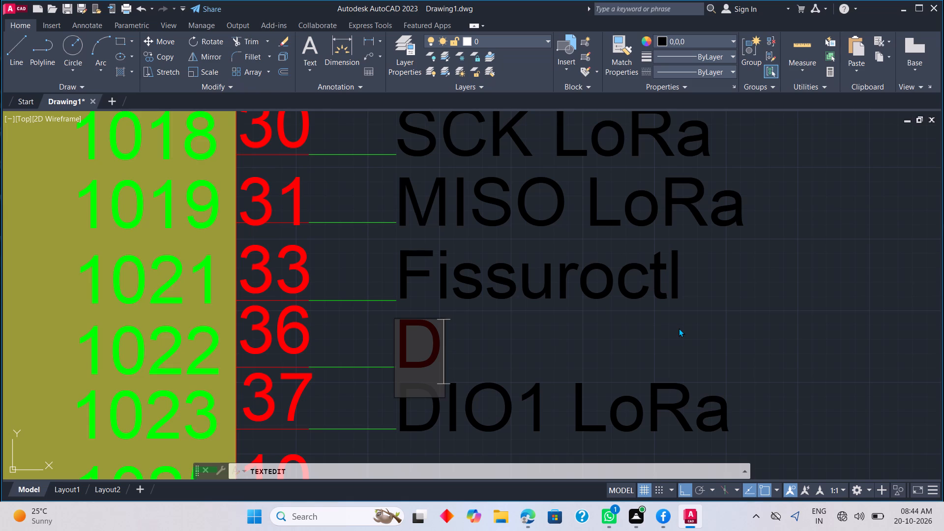
key(s)
key(i)
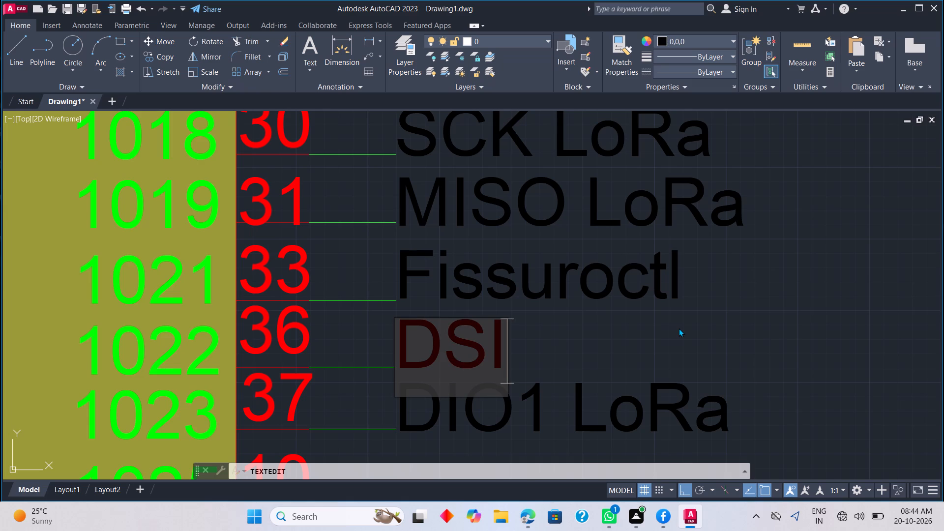
key(BackSpace)
key(1)
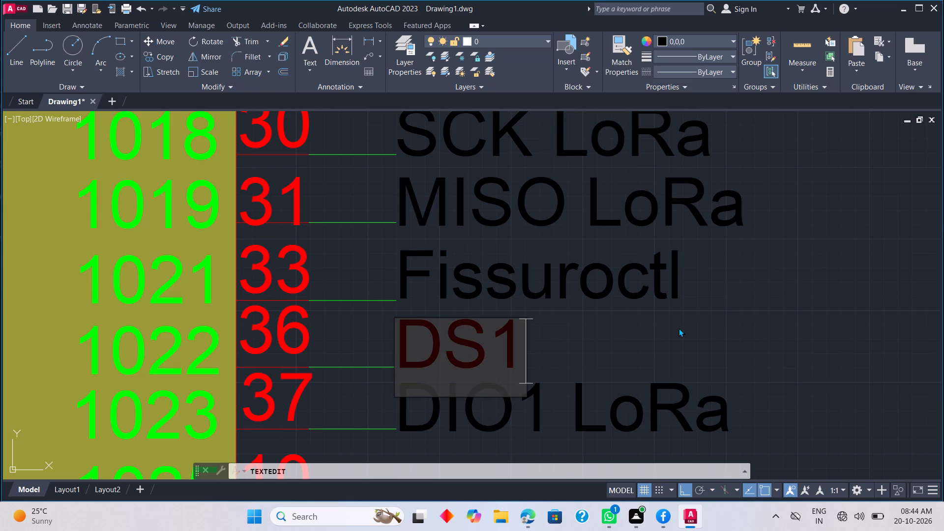
text(88)
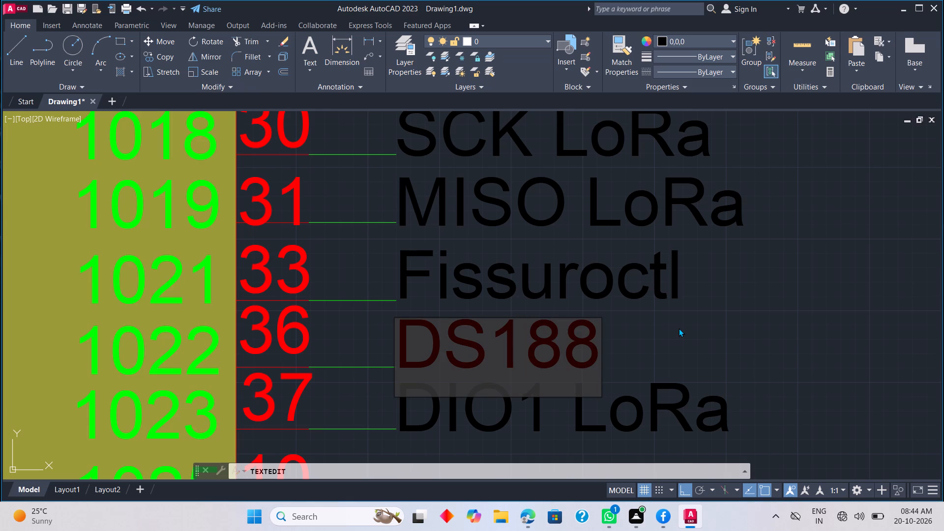
key(BackSpace)
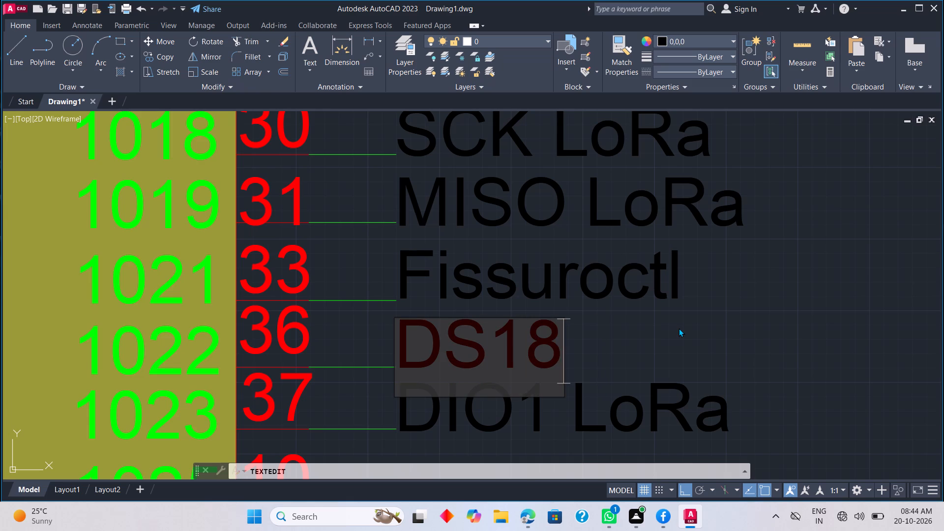
key(b)
text(20)
click(710, 311)
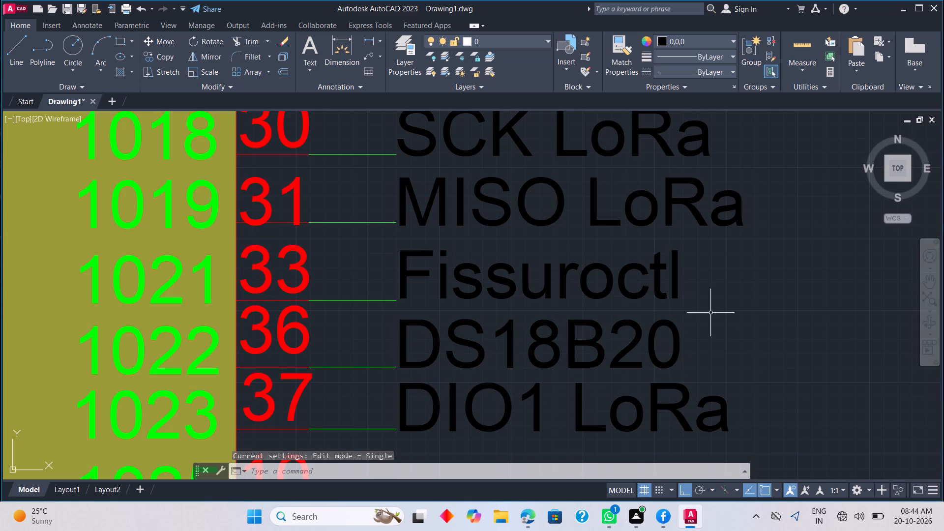
Change the copied DIO1 LoRa label beside pin 37 (1023) to MOSI LoRa.
middle_drag(683, 406, 693, 351)
click(696, 346)
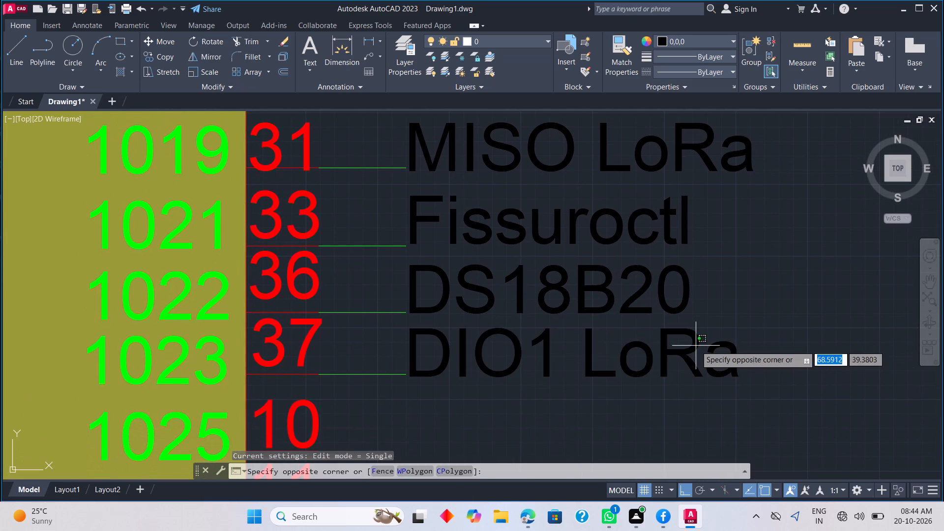
double_click(691, 344)
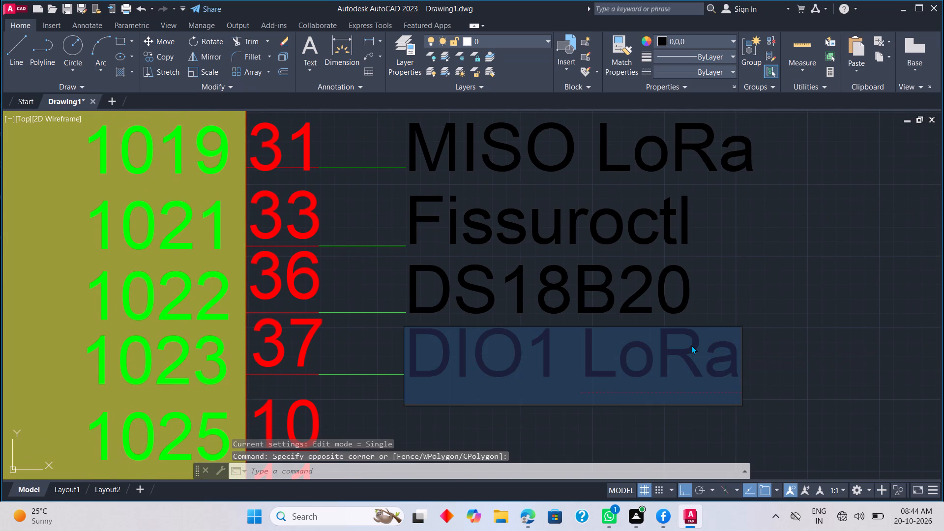
text(MO)
text(SI)
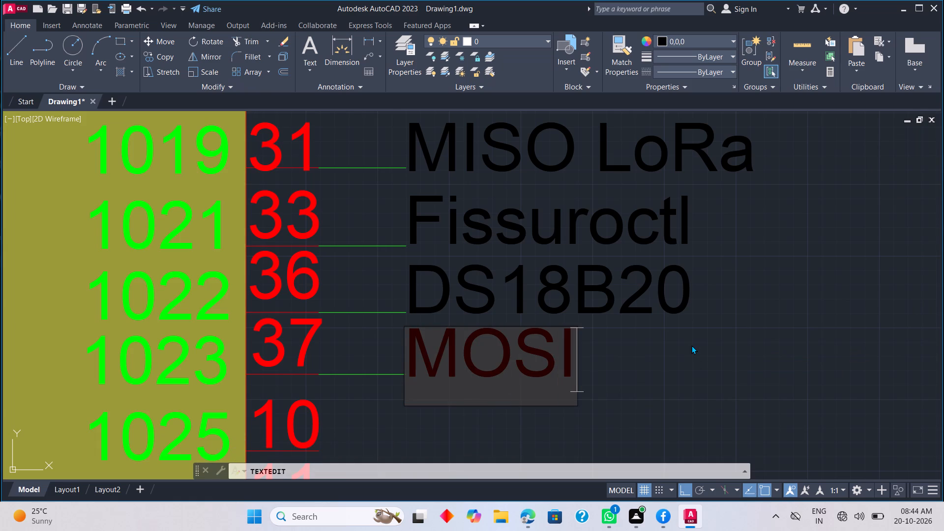
key(space)
text(L)
key(o)
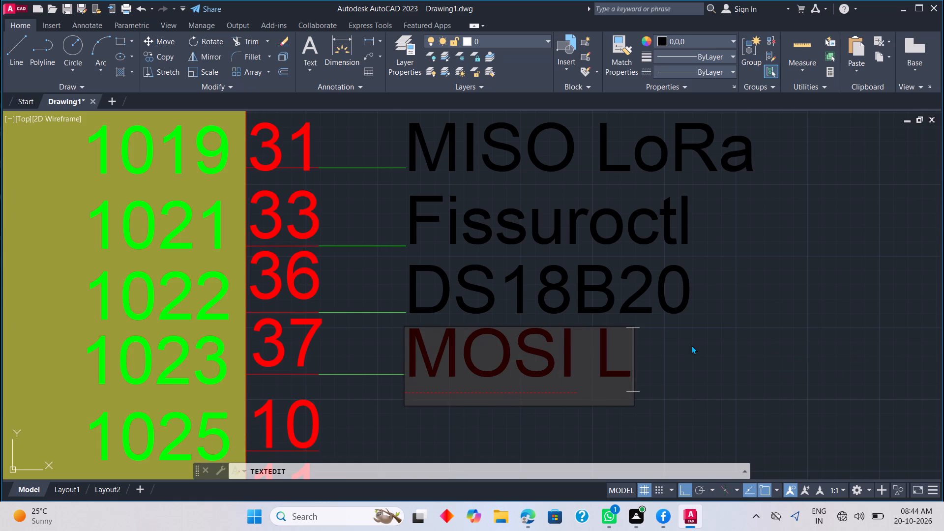
key(r)
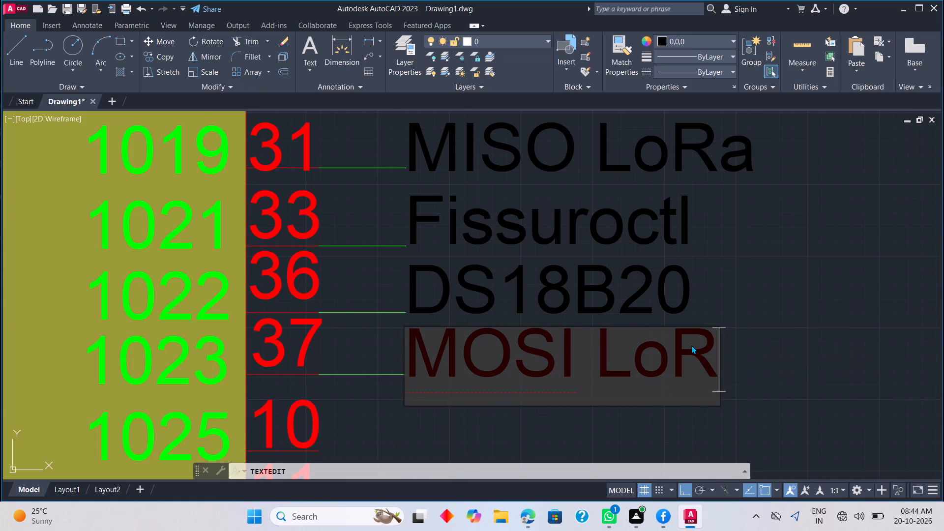
key(a)
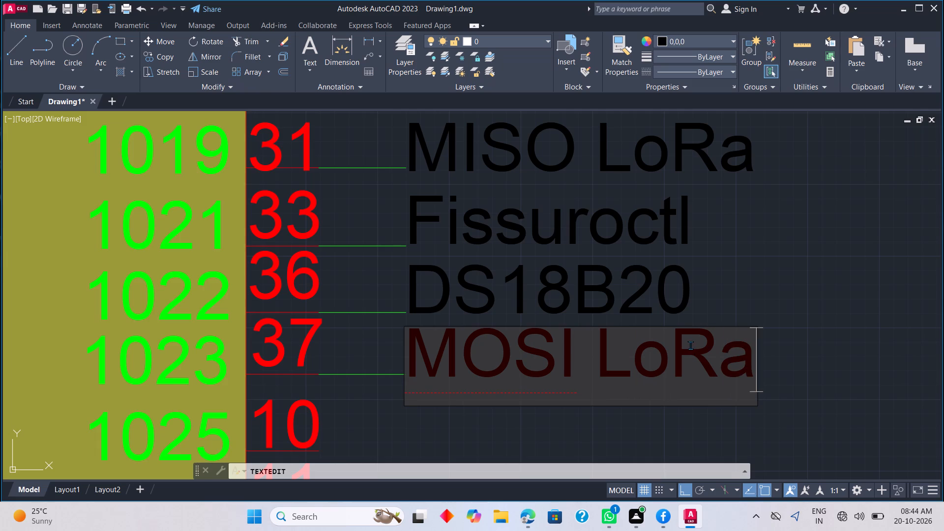
click(730, 263)
Change the copied DIO1 LoRa label beside pin 6 (1034) to BattLvl.
scroll(724, 268, down, 2)
scroll(665, 350, down, 2)
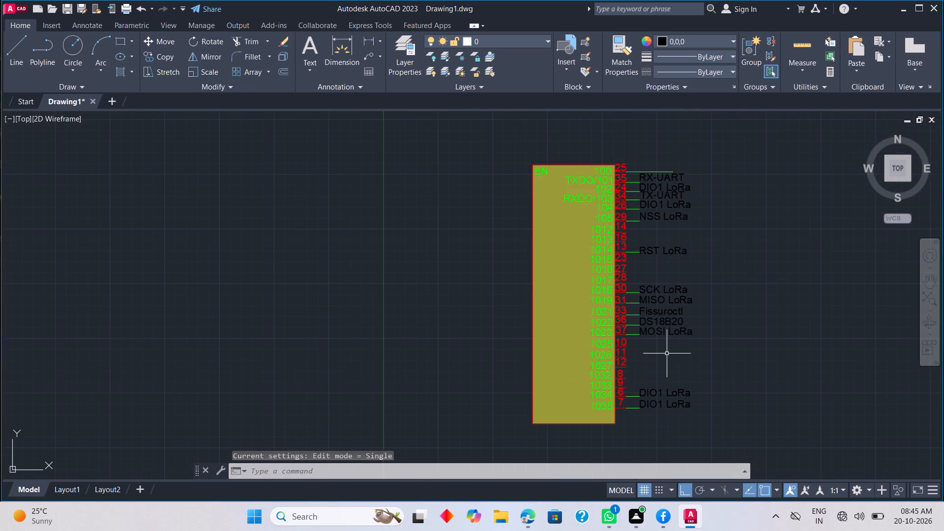
middle_drag(670, 359, 673, 310)
scroll(681, 379, up, 4)
middle_drag(674, 263, 671, 338)
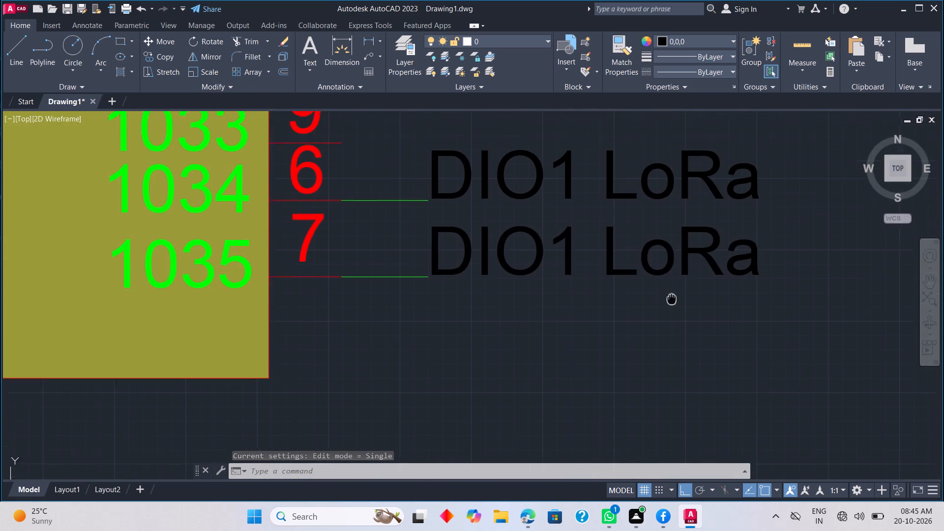
middle_drag(671, 338, 669, 404)
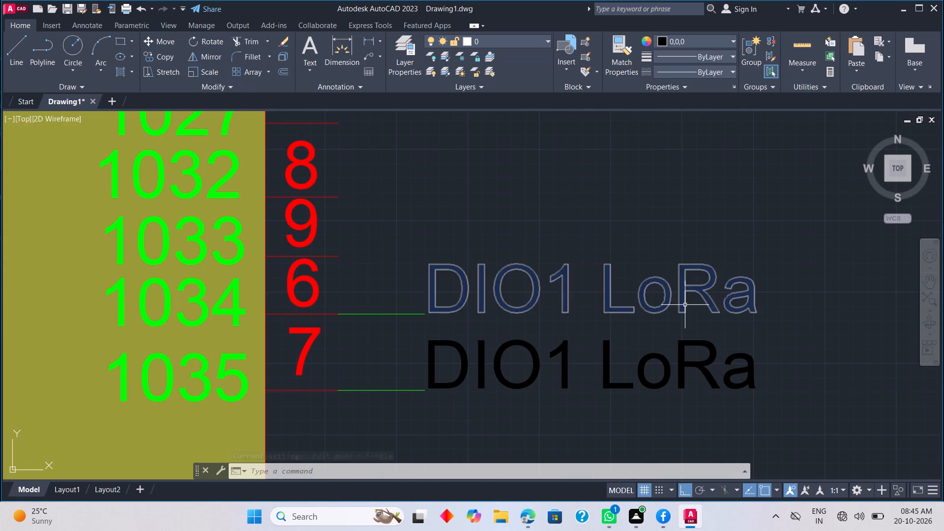
double_click(685, 305)
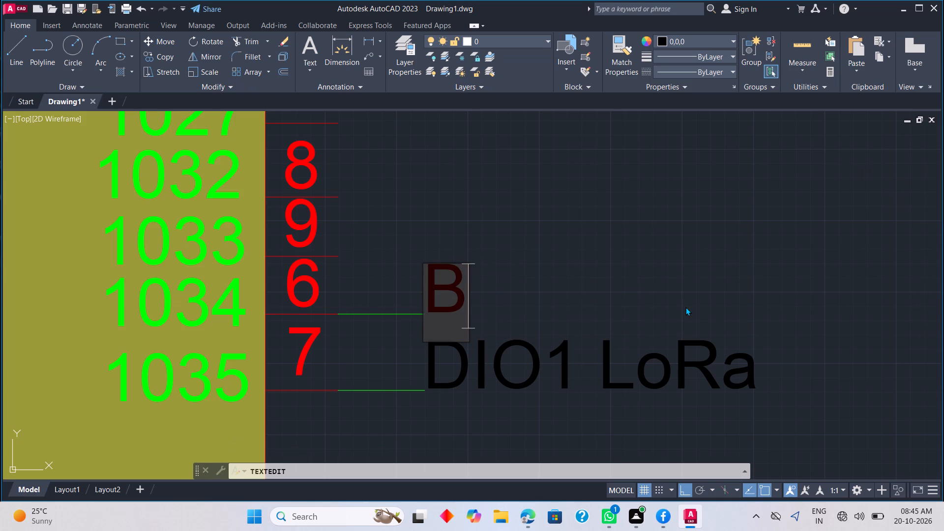
key(a)
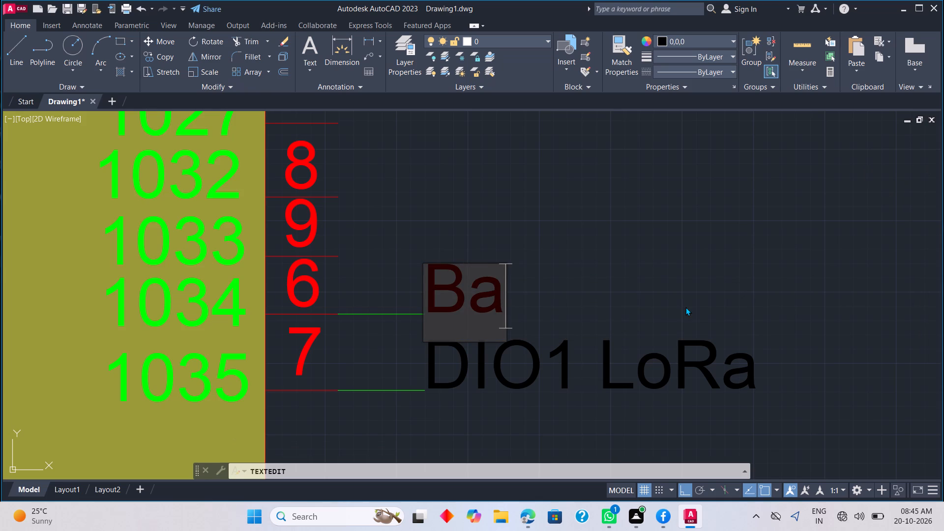
text(tt)
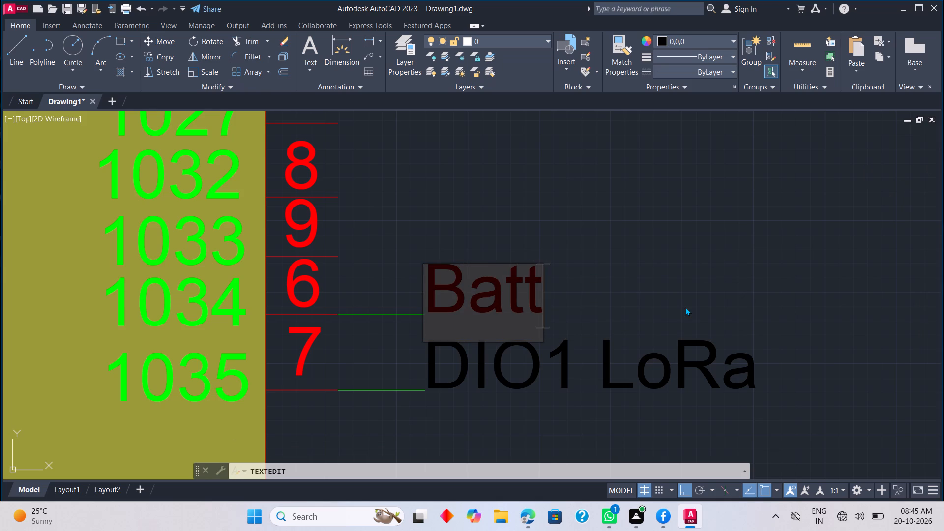
text(l)
key(space)
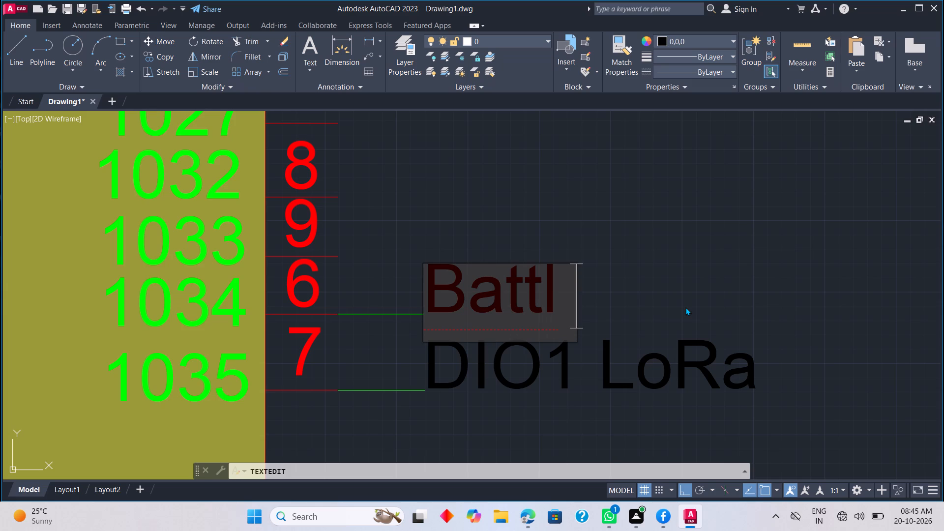
key(BackSpace)
key(BackSpace)
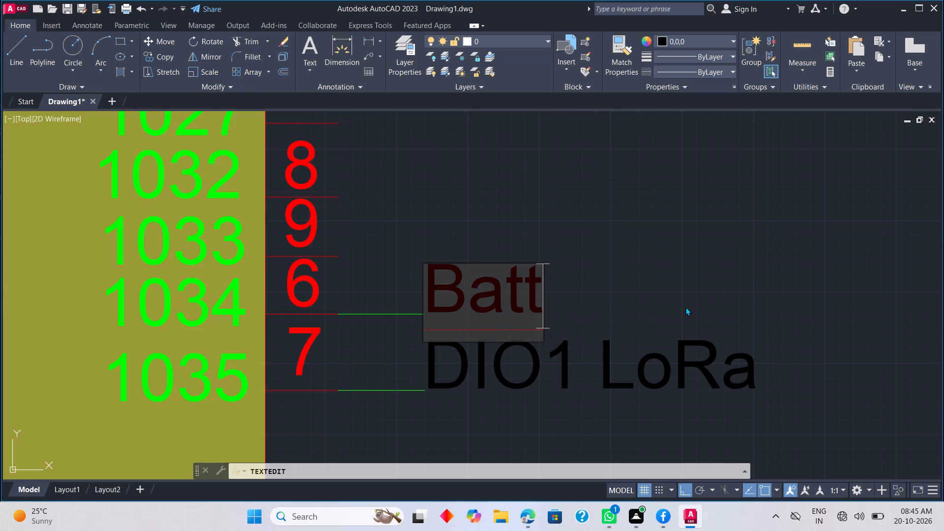
key(l)
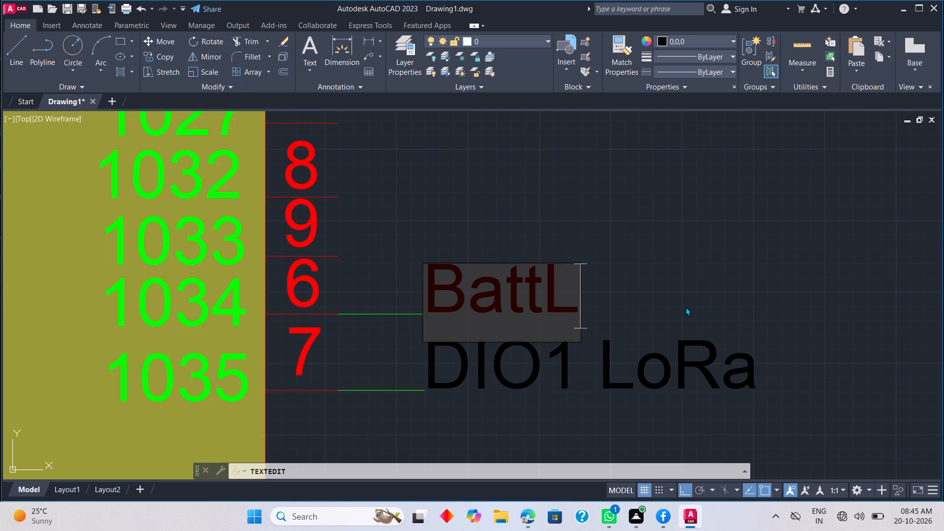
key(b)
key(BackSpace)
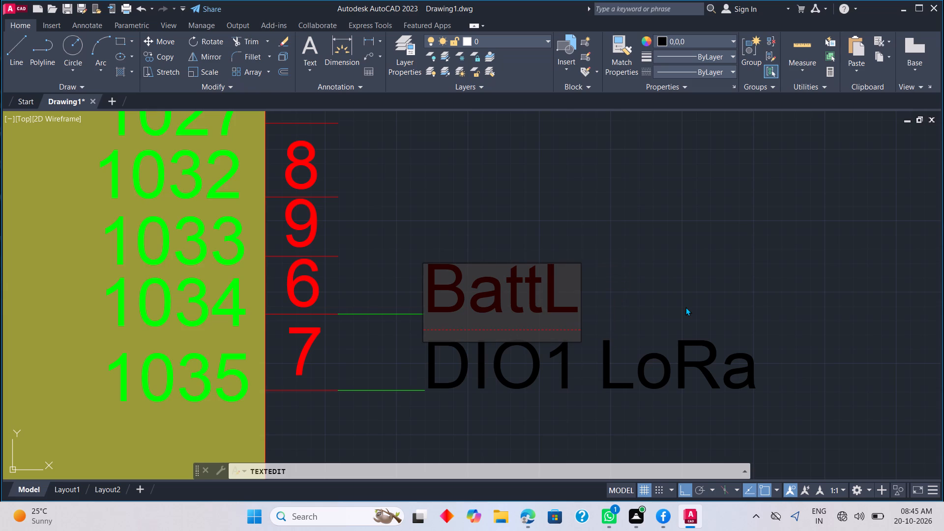
key(v)
key(l)
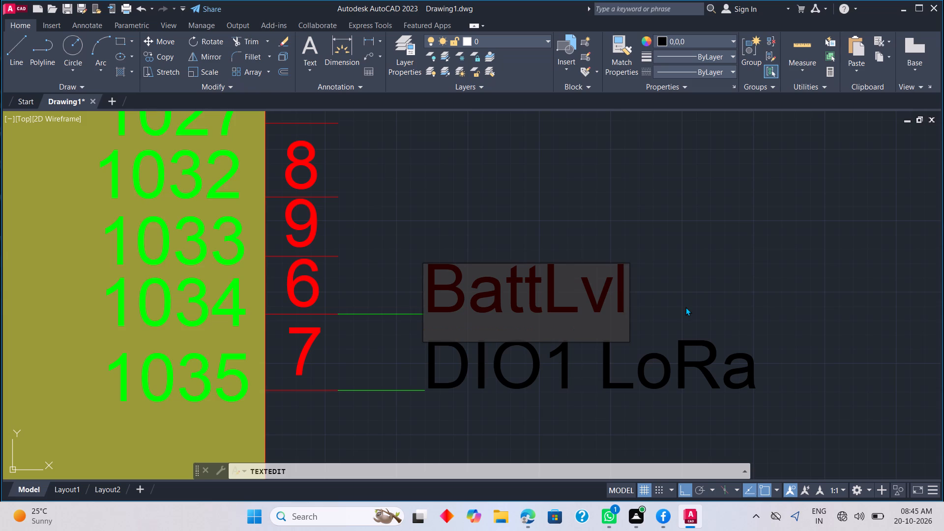
click(693, 301)
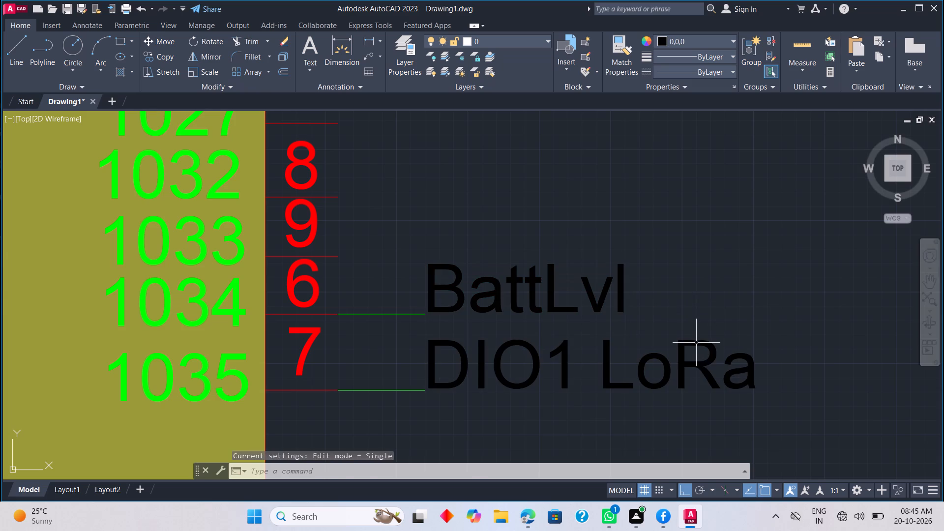
Change the copied DIO1 LoRa label beside pin 7 (1035) to FissuroESP.
click(697, 343)
key(Escape)
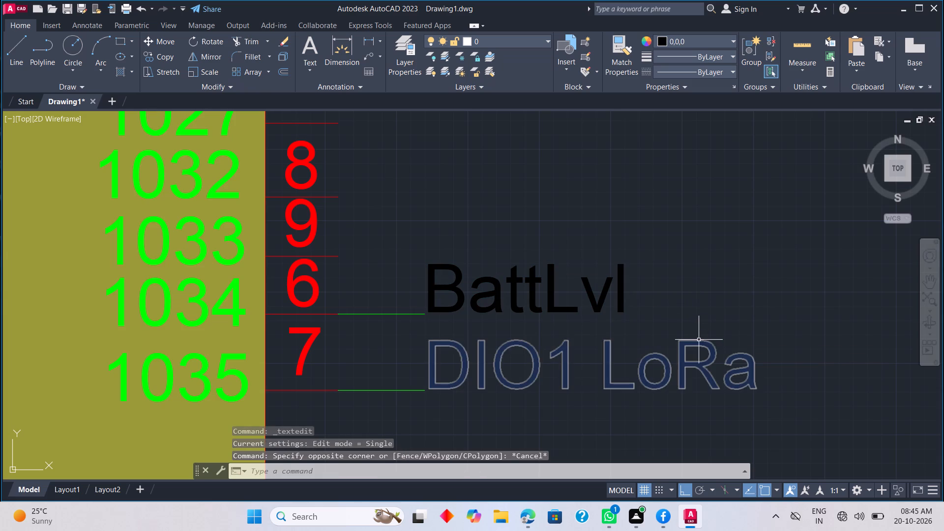
double_click(699, 340)
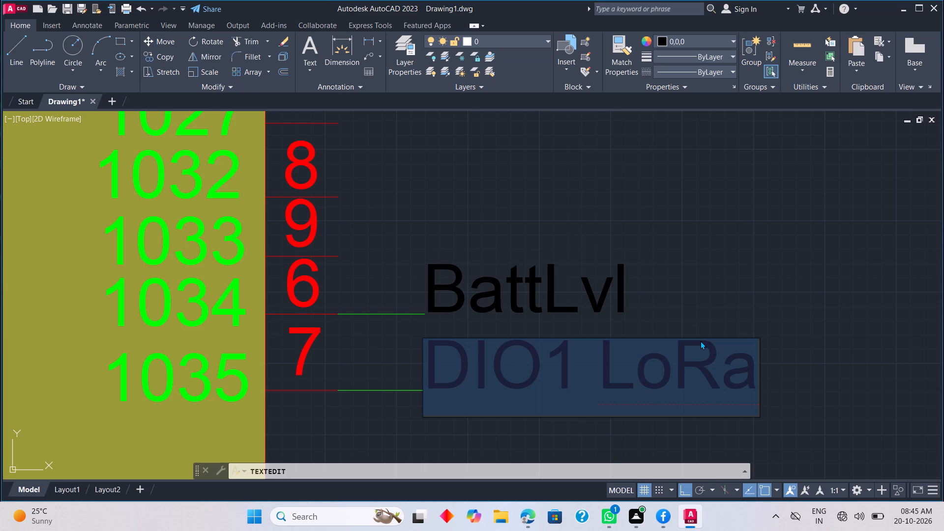
key(f)
key(i)
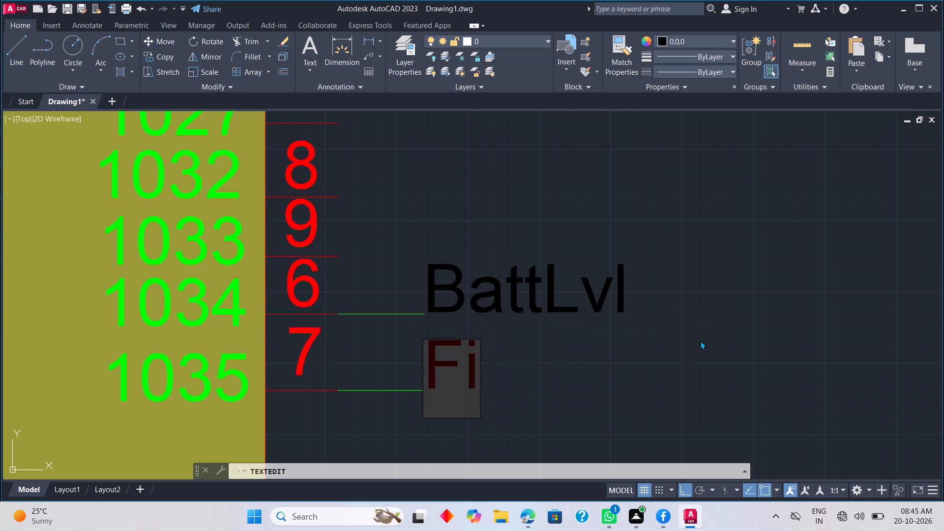
text(ss)
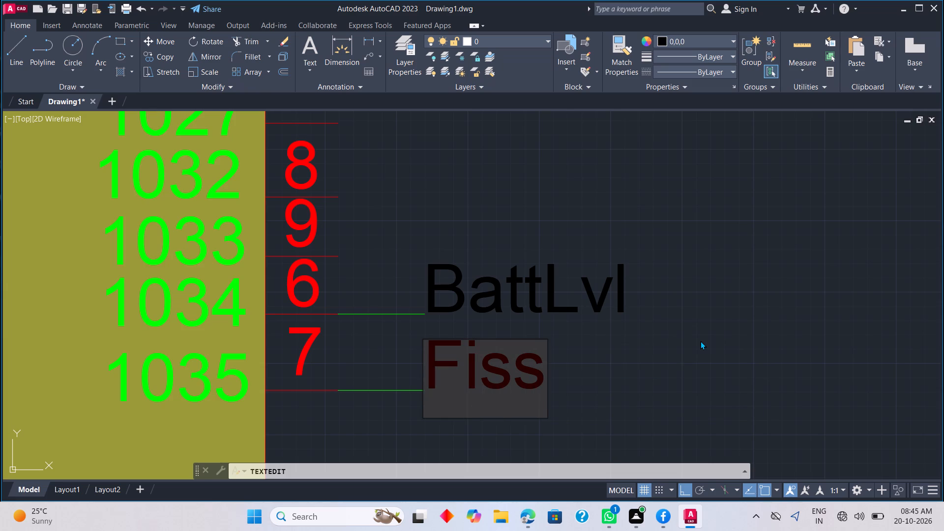
key(u)
key(r)
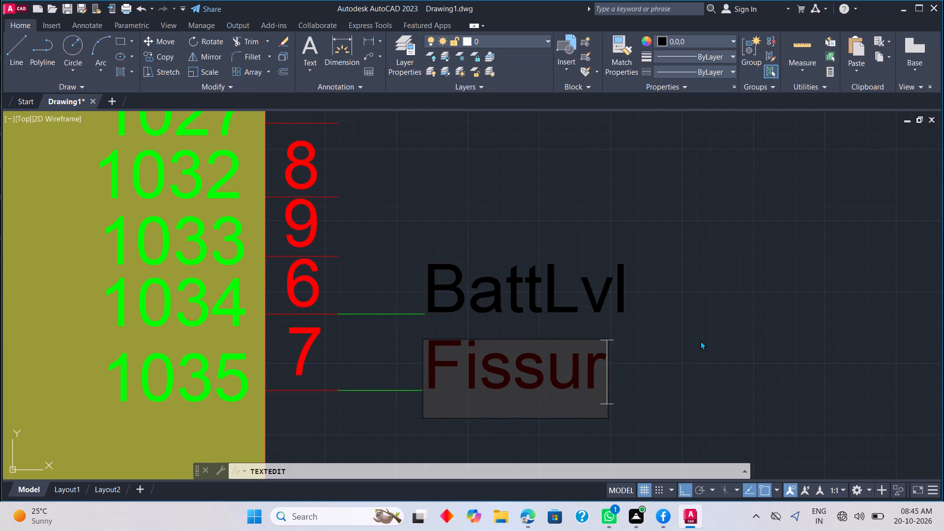
key(o)
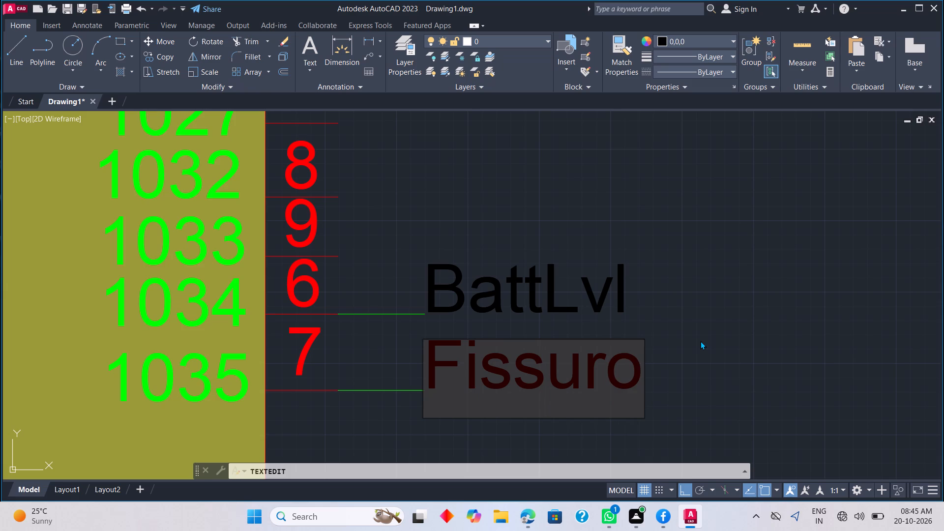
text(ES)
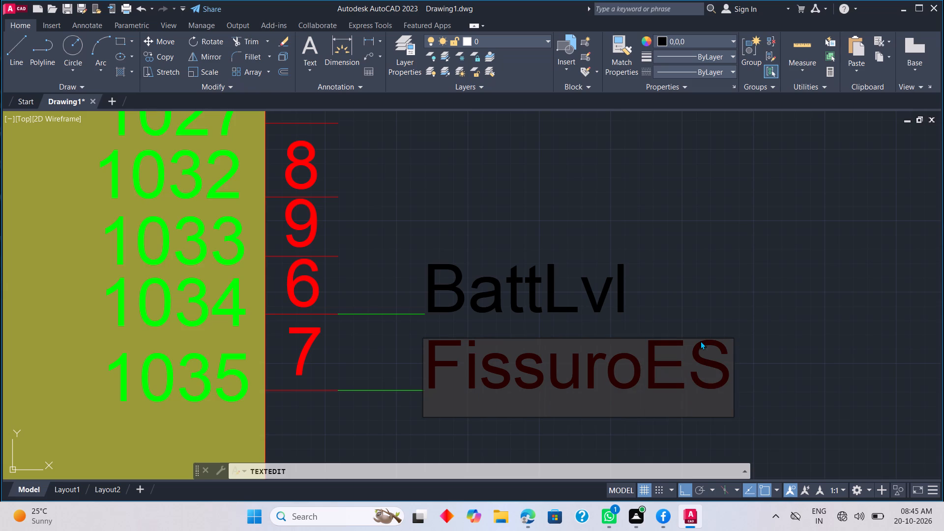
key(p)
click(714, 282)
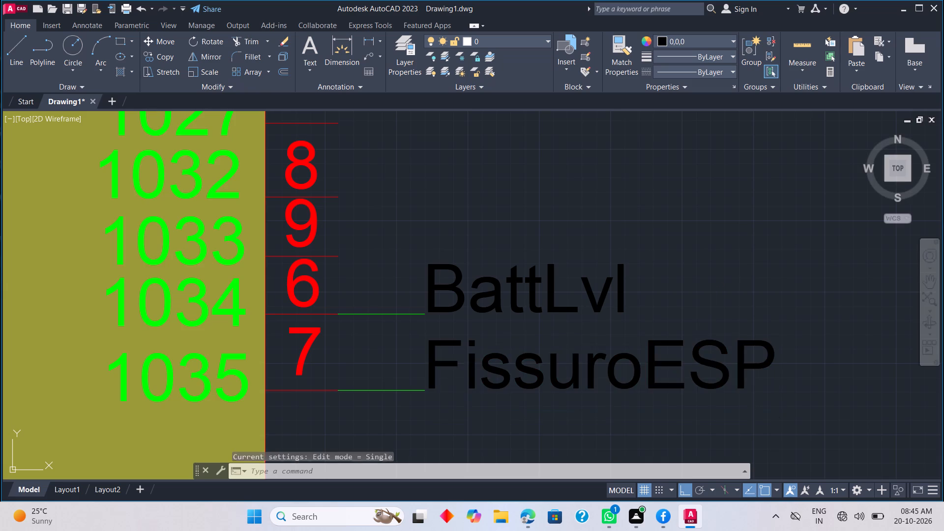
Extend pin 25's wire with green lines from its free end, about 8.7 units horizontally away from the chip and about 4.3 units down.
scroll(714, 282, down, 3)
middle_drag(701, 301, 689, 344)
scroll(701, 301, down, 1)
middle_drag(755, 263, 755, 263)
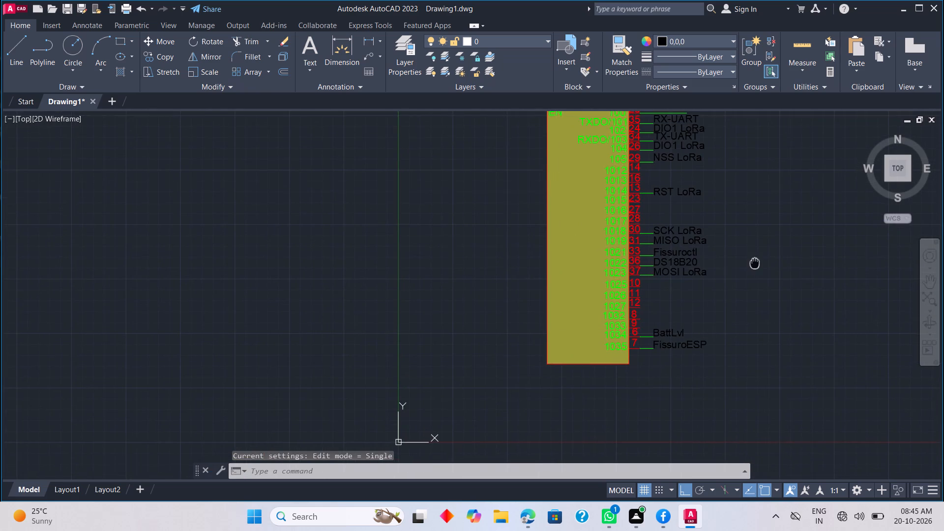
middle_drag(755, 263, 723, 351)
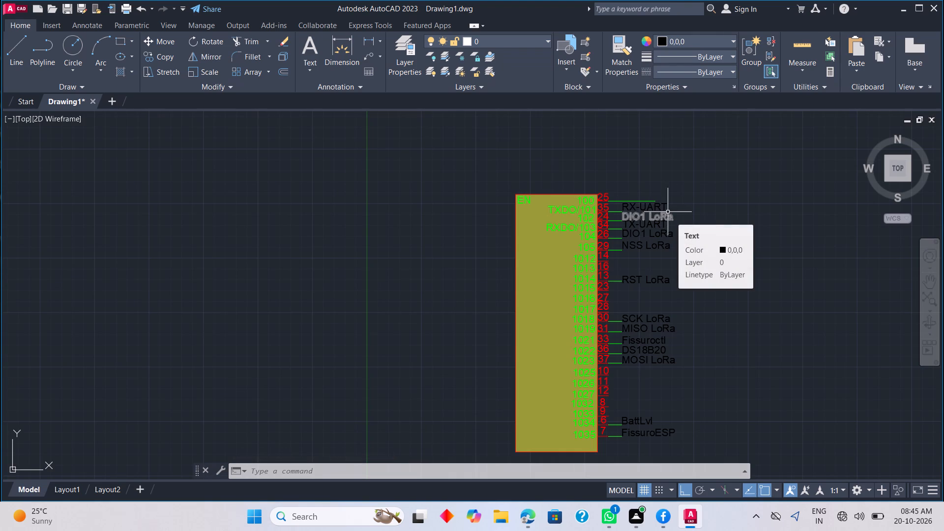
scroll(669, 212, up, 3)
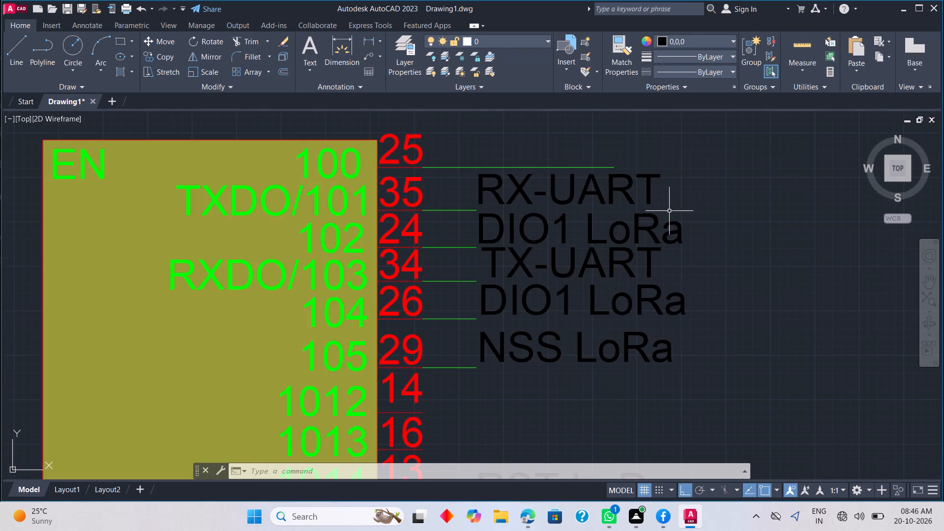
scroll(651, 182, up, 1)
click(649, 177)
key(l)
key(space)
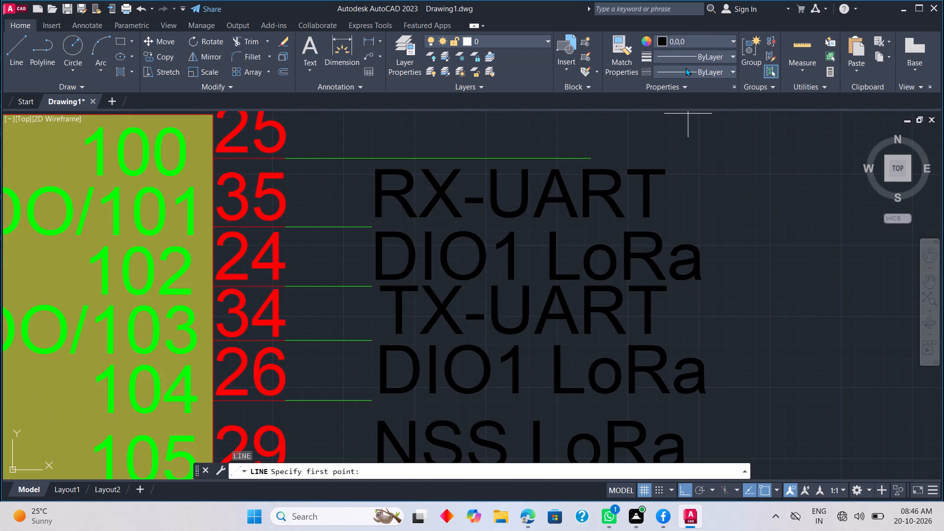
click(692, 44)
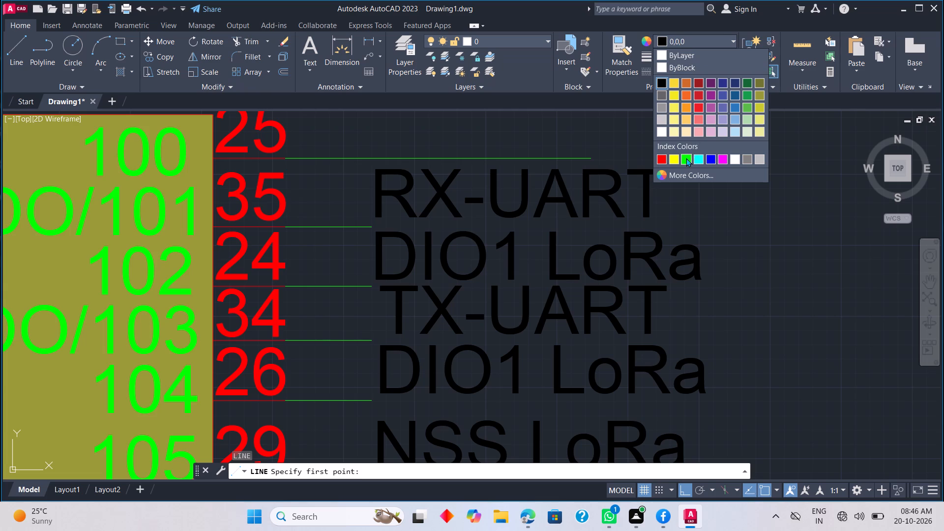
click(686, 158)
click(591, 159)
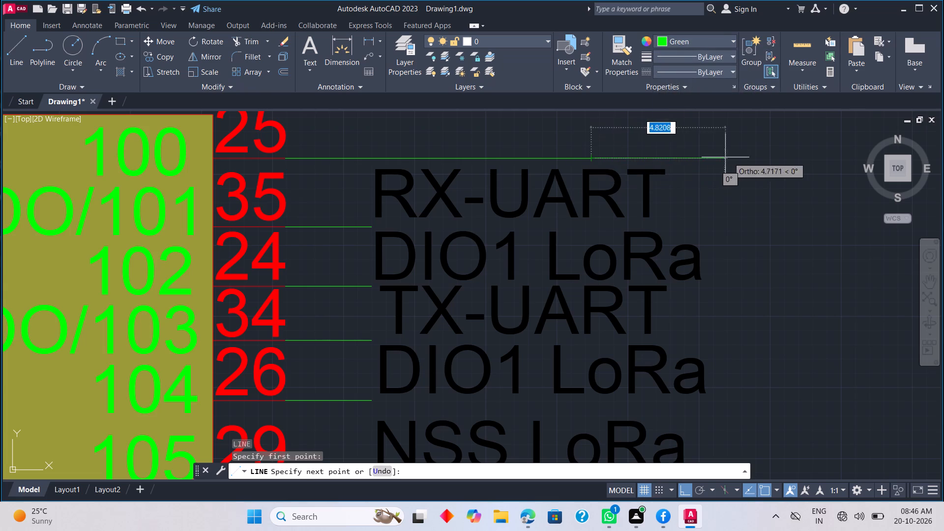
middle_drag(797, 158, 643, 158)
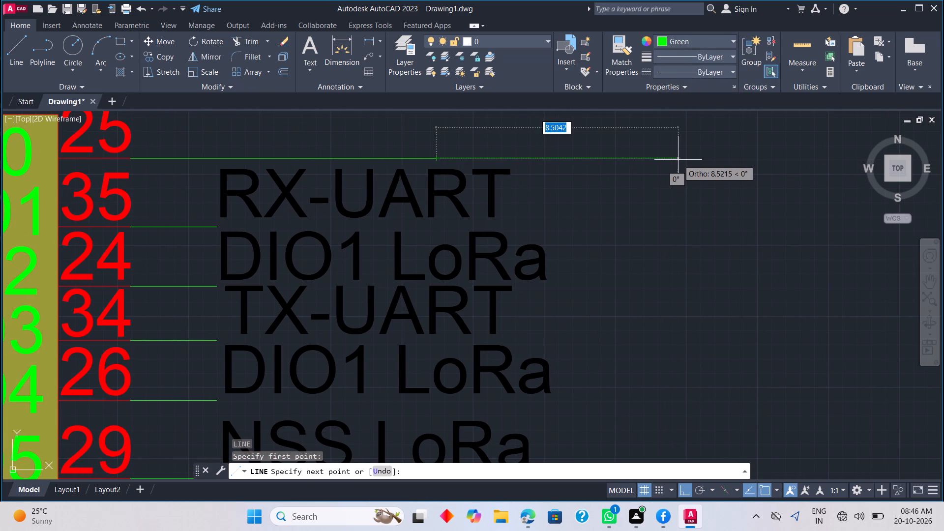
click(684, 160)
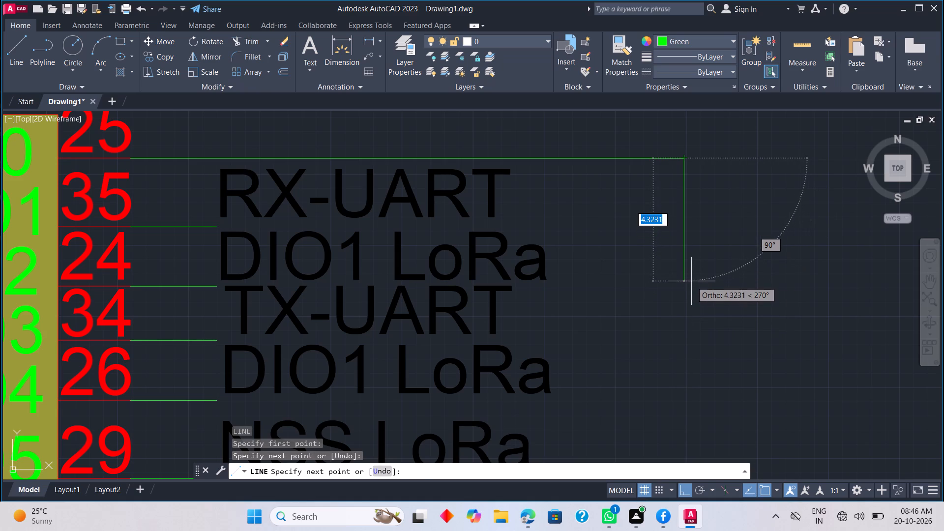
click(691, 281)
key(Escape)
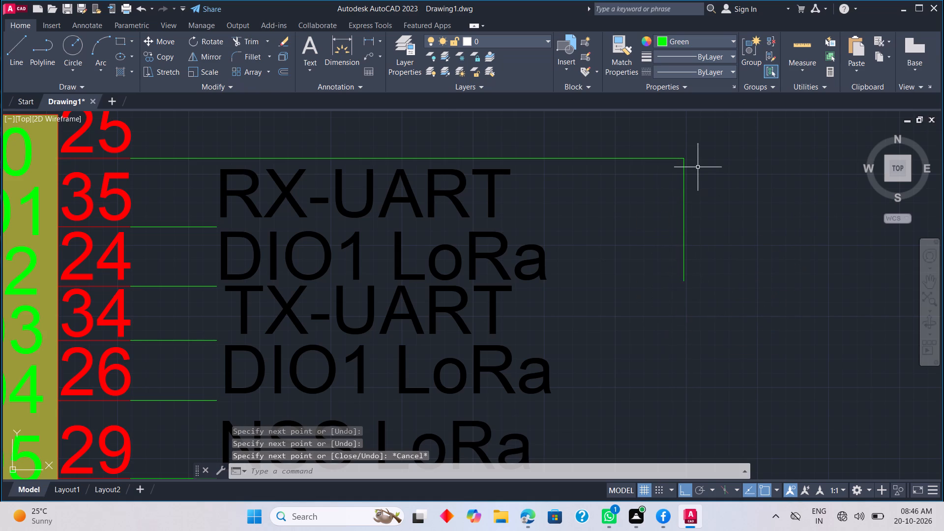
Switch the drawing colour to Red and draw a line about 2.6 units down from the green wire's lower end.
click(665, 42)
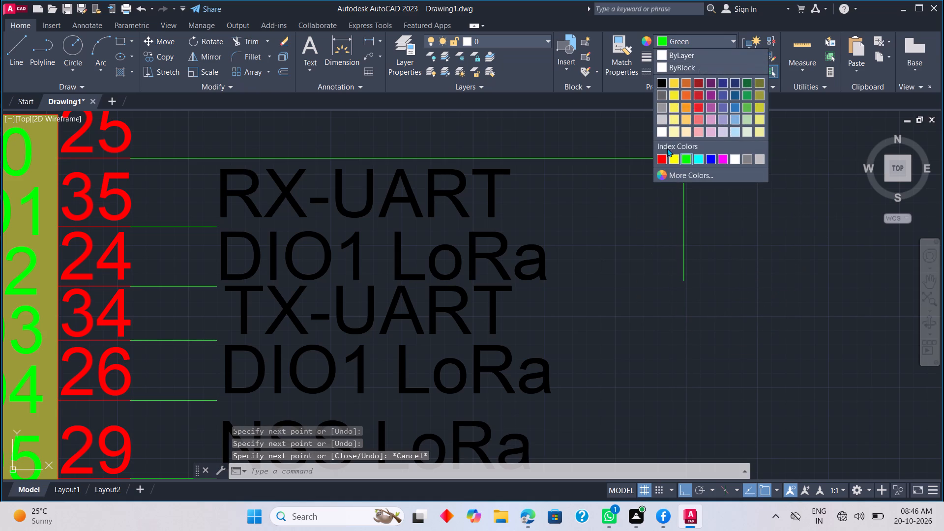
click(661, 158)
key(space)
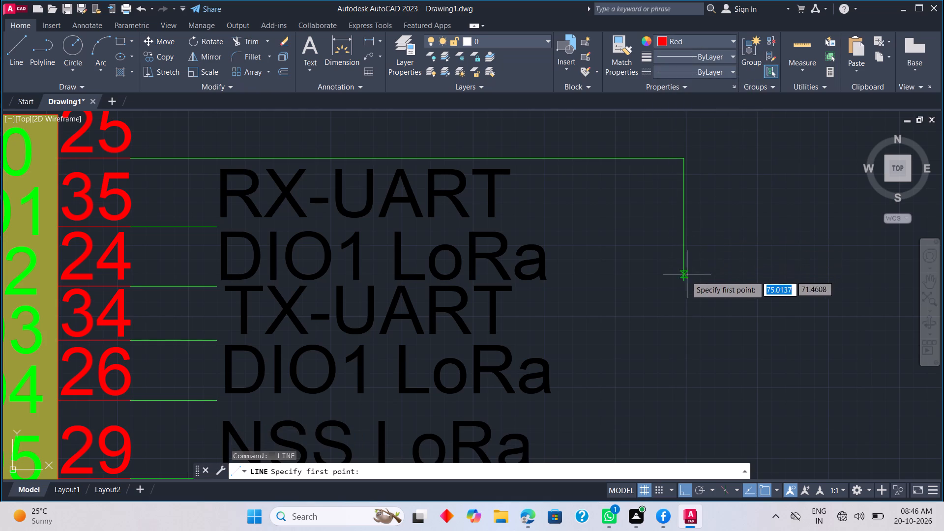
click(683, 281)
middle_drag(665, 361, 653, 277)
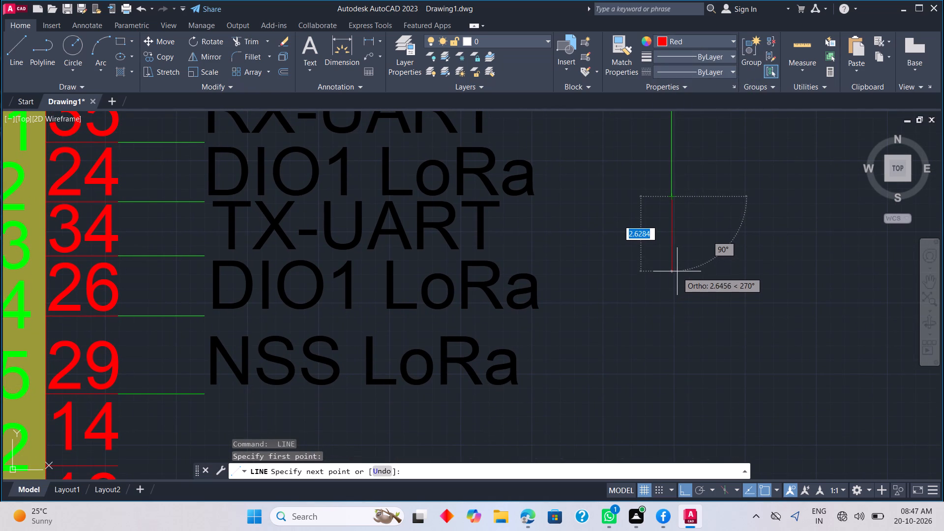
click(678, 272)
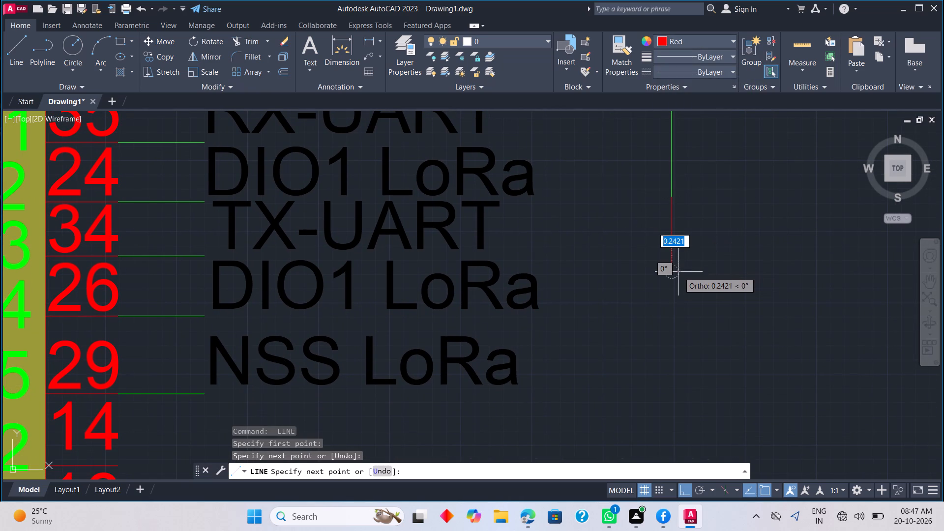
key(Escape)
Draw a red circle of about 0.55 units radius just below the red line, touching its lower end.
key(c)
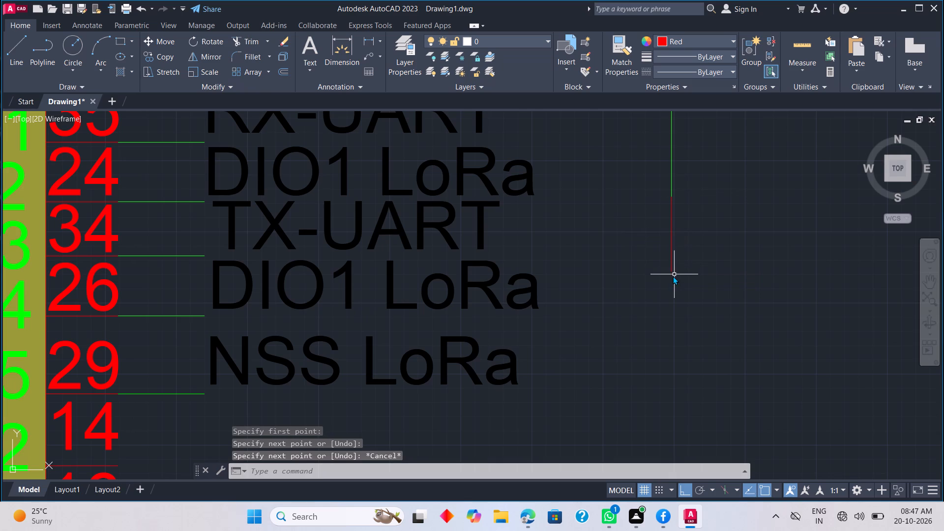
key(space)
click(671, 288)
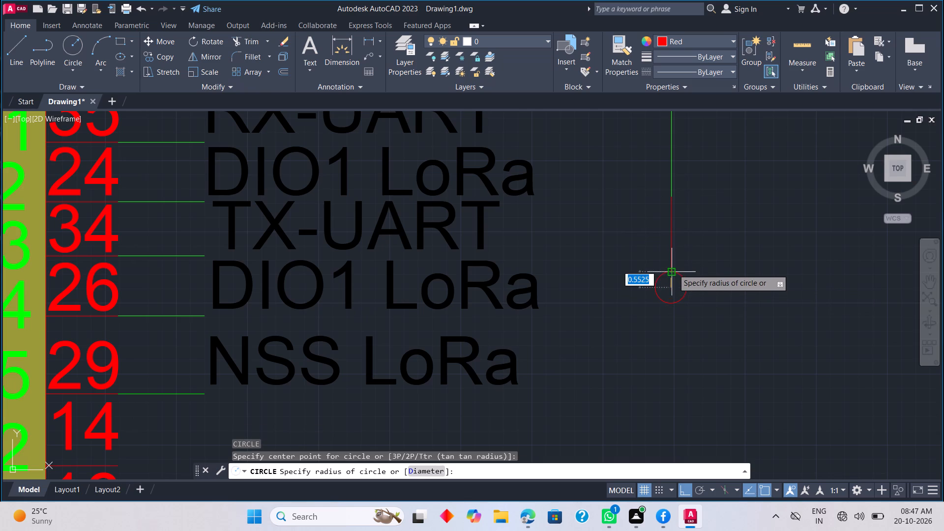
click(673, 269)
Draw the push-button actuator beside the circle: a vertical line about 3 units long and a short horizontal line from its middle towards the chip.
scroll(700, 302, down, 4)
scroll(690, 348, down, 2)
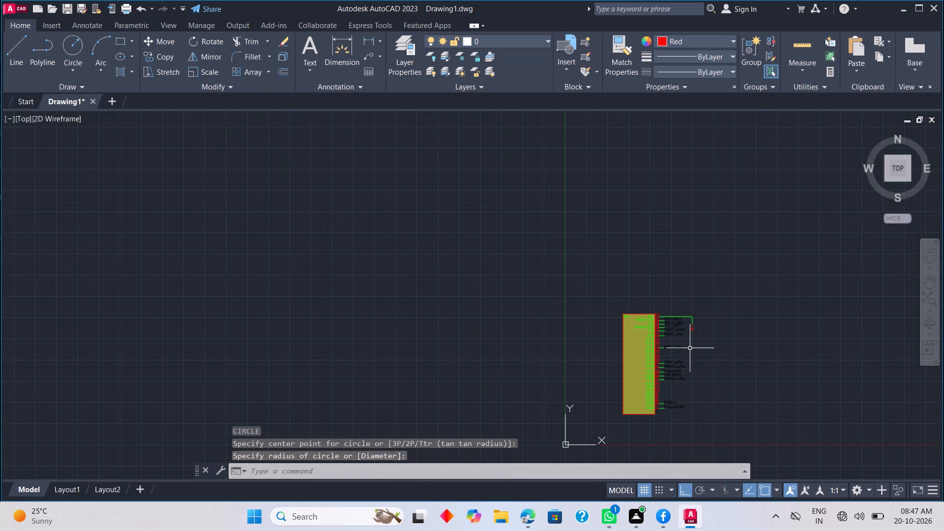
scroll(690, 351, up, 1)
middle_drag(691, 354, 698, 327)
scroll(700, 303, up, 2)
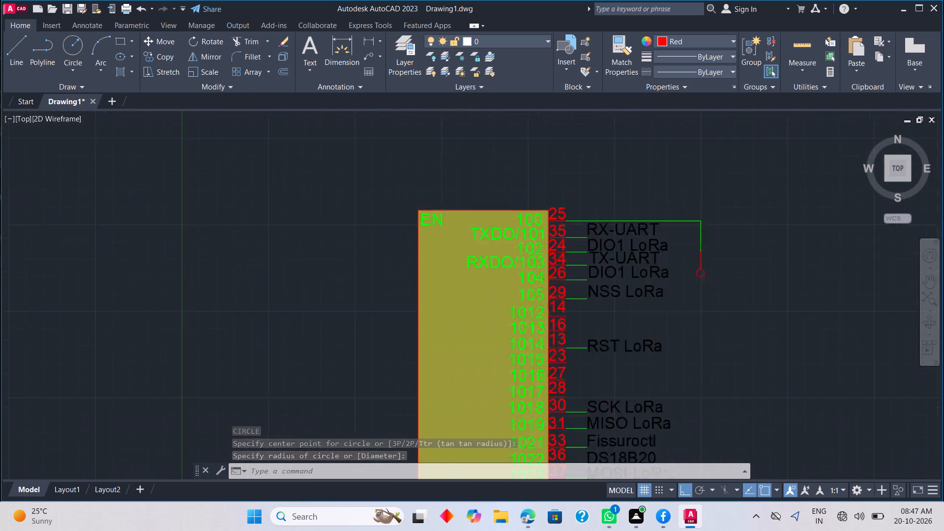
scroll(700, 303, up, 1)
middle_drag(700, 282, 710, 307)
scroll(710, 303, up, 2)
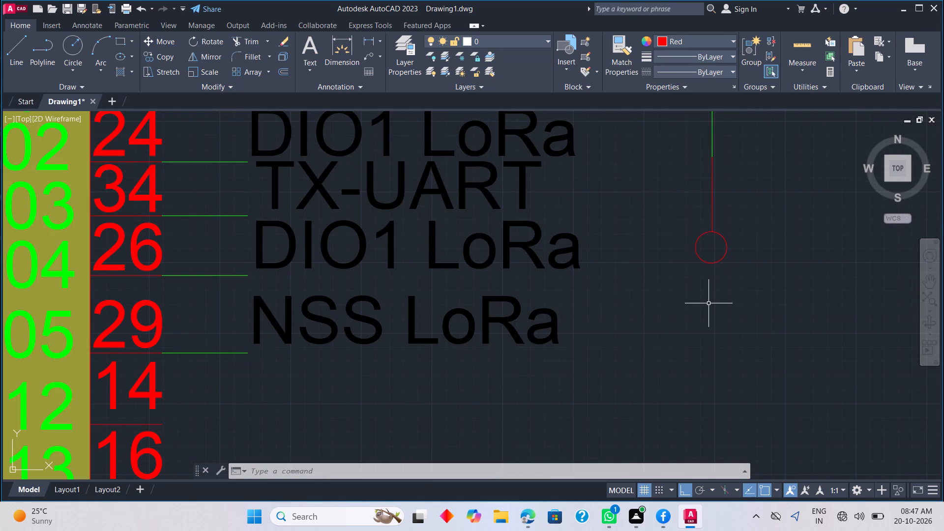
text(L)
key(space)
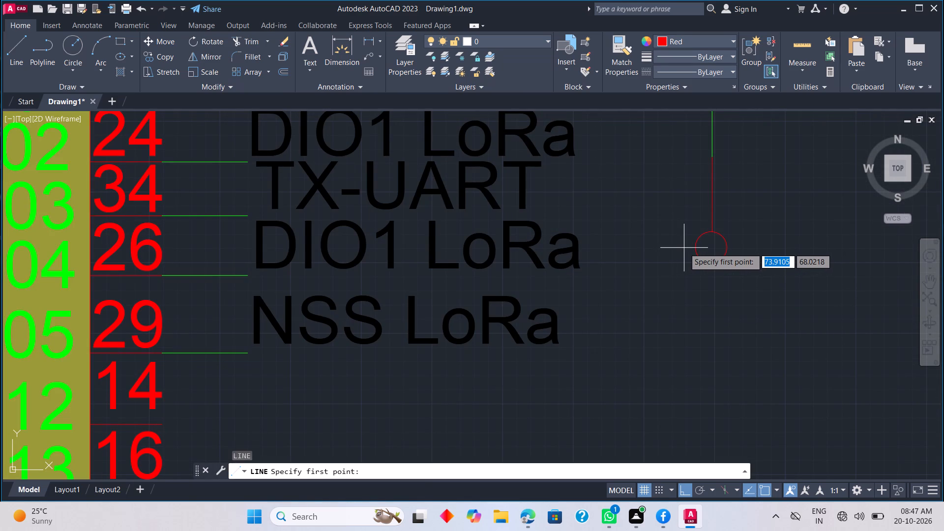
click(686, 245)
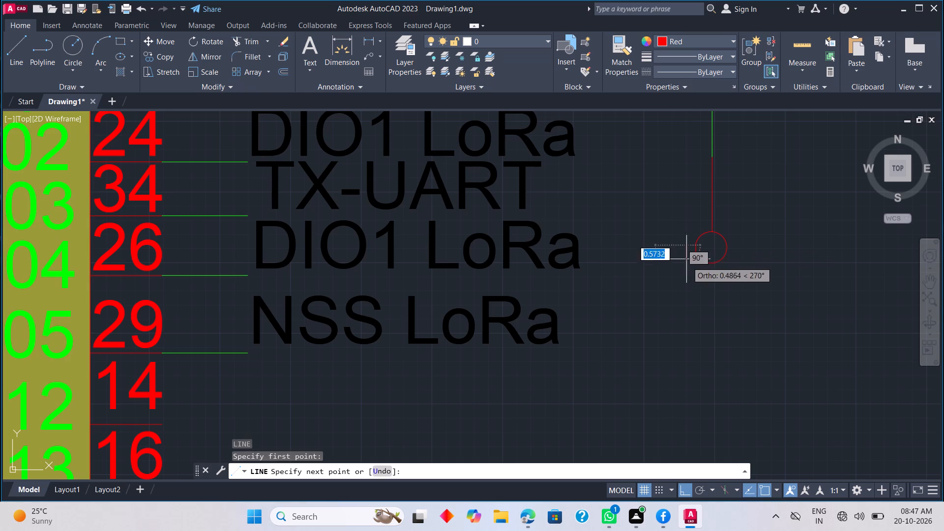
click(686, 330)
key(Escape)
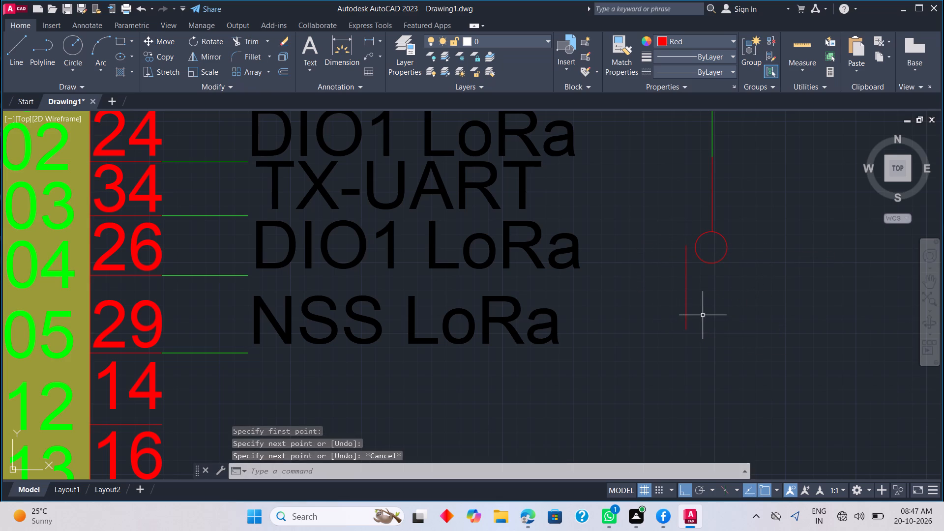
key(space)
click(688, 285)
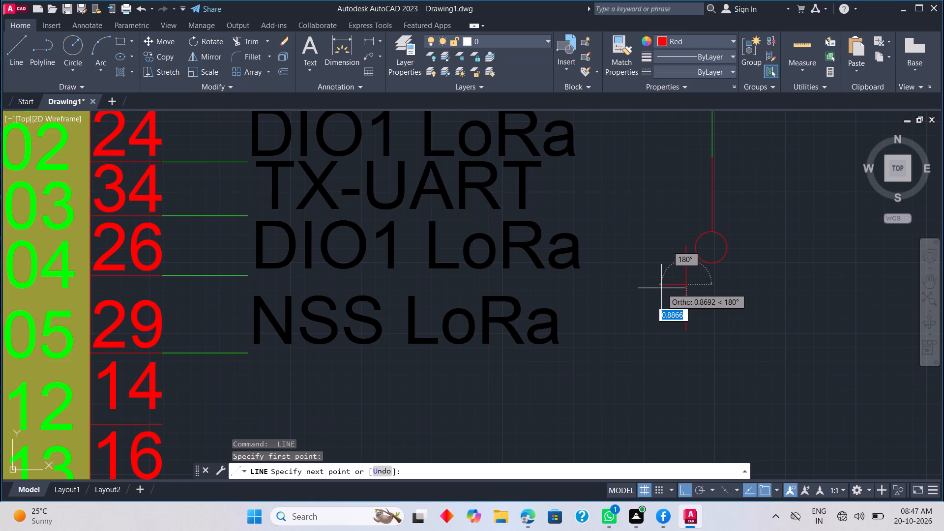
click(655, 286)
key(Escape)
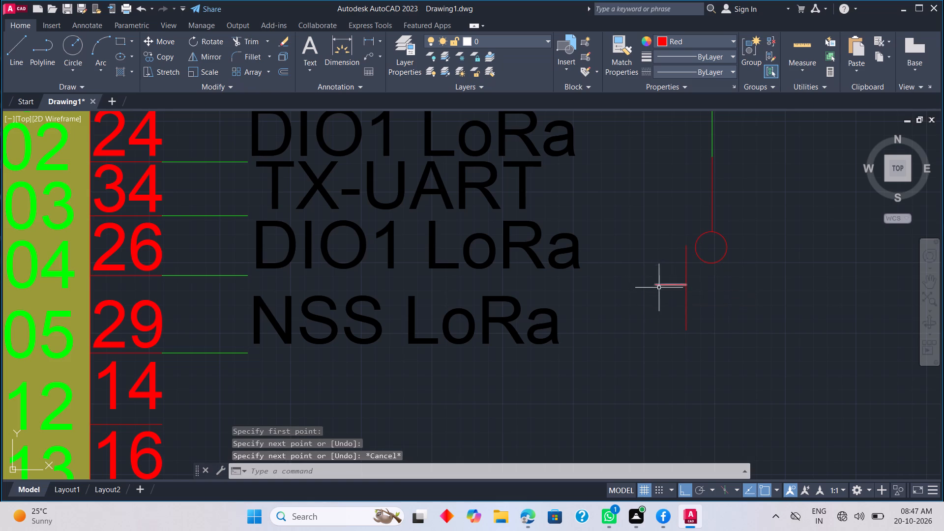
Copy the red circle about 2.8 units straight down as the push button's second contact.
middle_drag(727, 303, 721, 266)
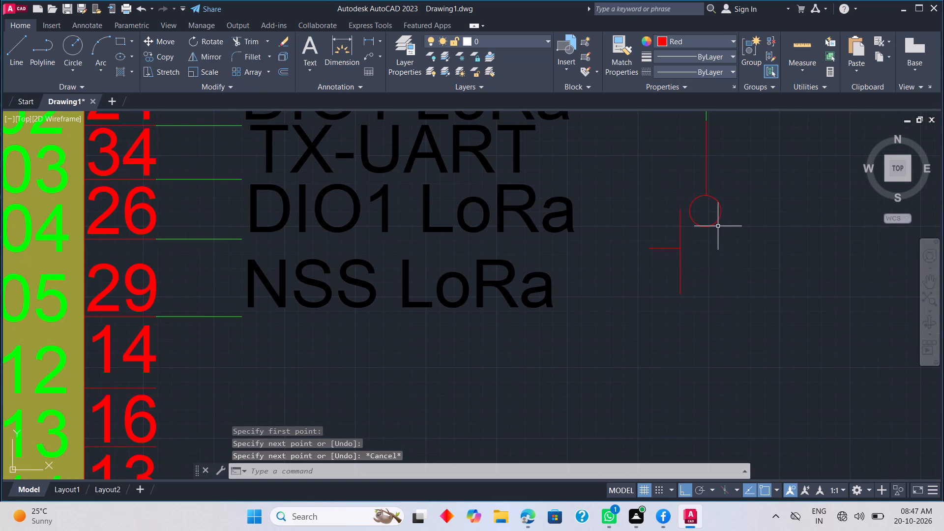
click(718, 221)
right_click(718, 245)
click(743, 286)
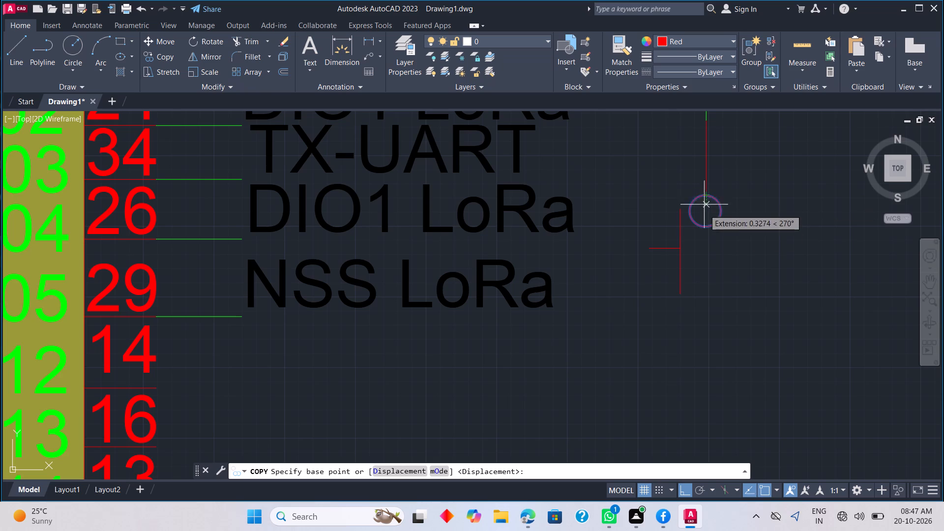
click(707, 228)
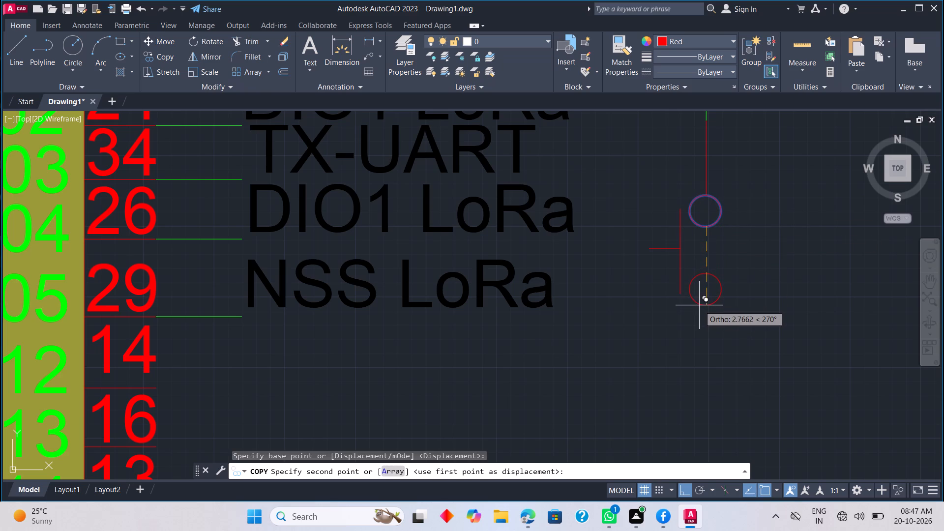
click(699, 305)
key(Escape)
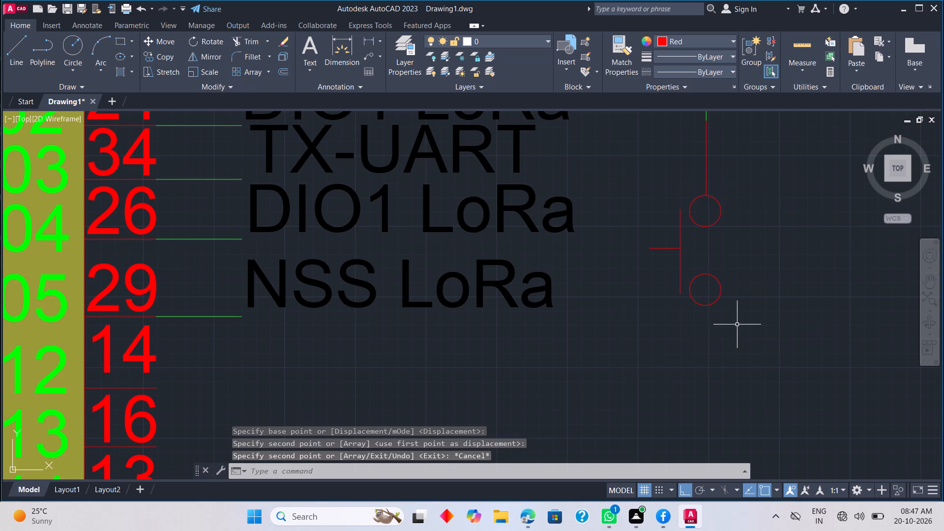
Copy the red vertical lead above the push button to the bottom of the lower circle.
middle_drag(737, 324, 729, 297)
middle_drag(724, 303, 721, 301)
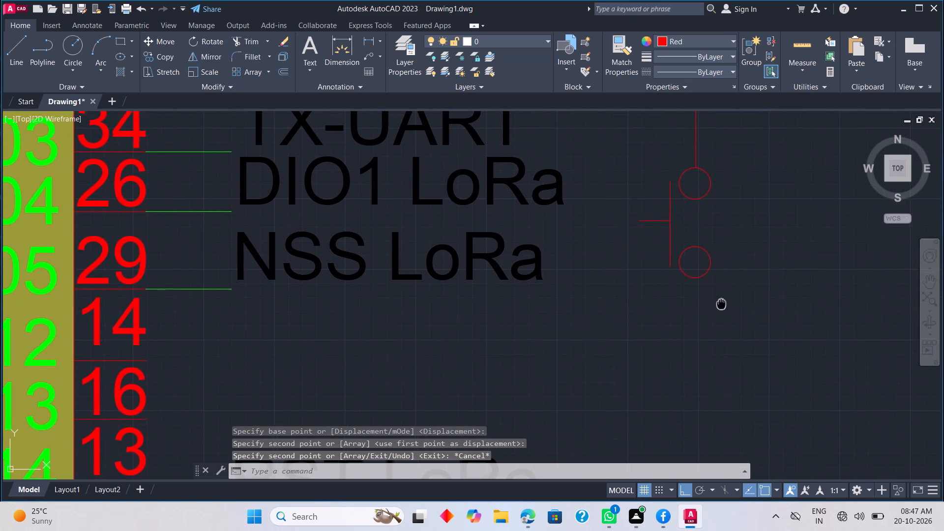
middle_drag(721, 301, 711, 282)
scroll(711, 282, down, 1)
middle_drag(709, 292, 707, 309)
click(690, 184)
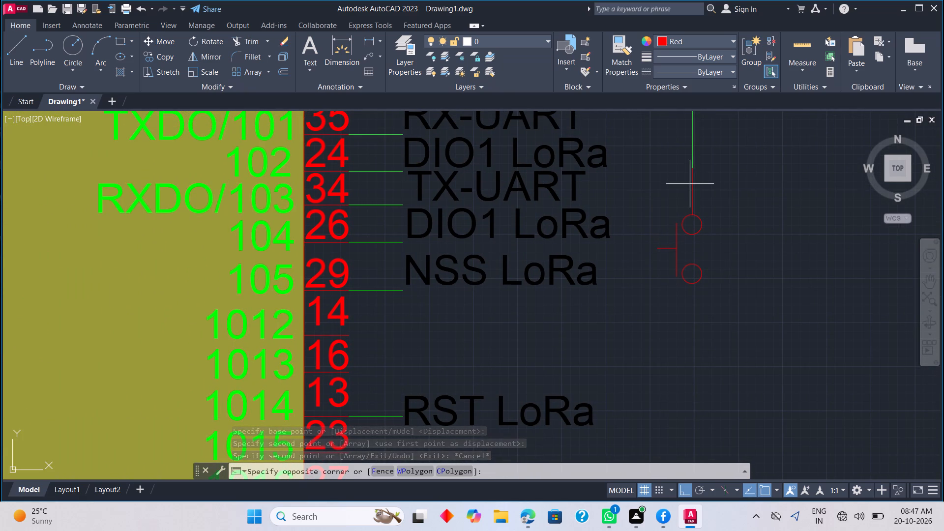
key(Escape)
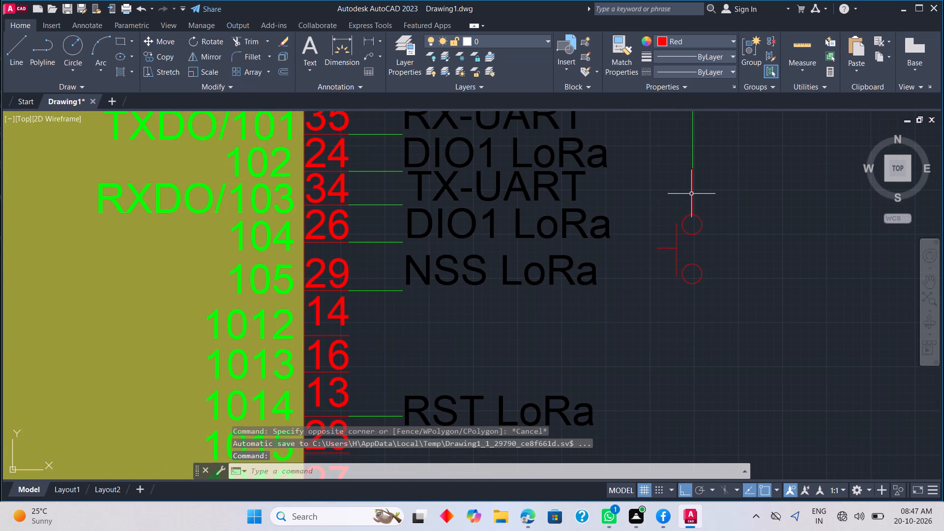
click(693, 193)
right_click(717, 202)
click(751, 289)
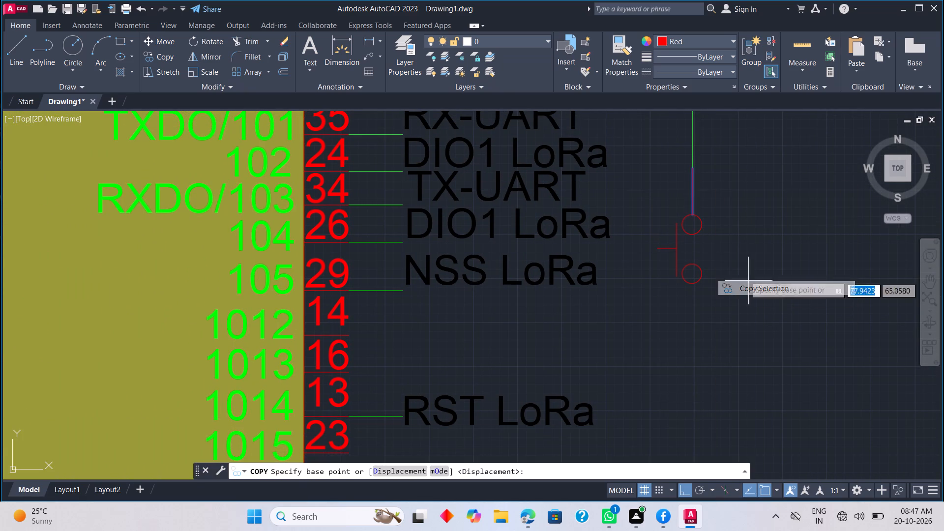
click(694, 170)
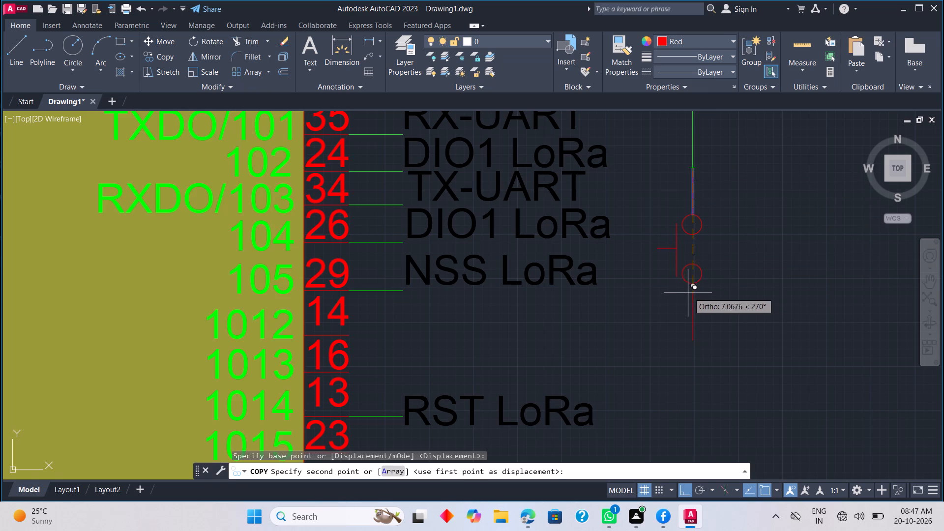
scroll(690, 291, up, 5)
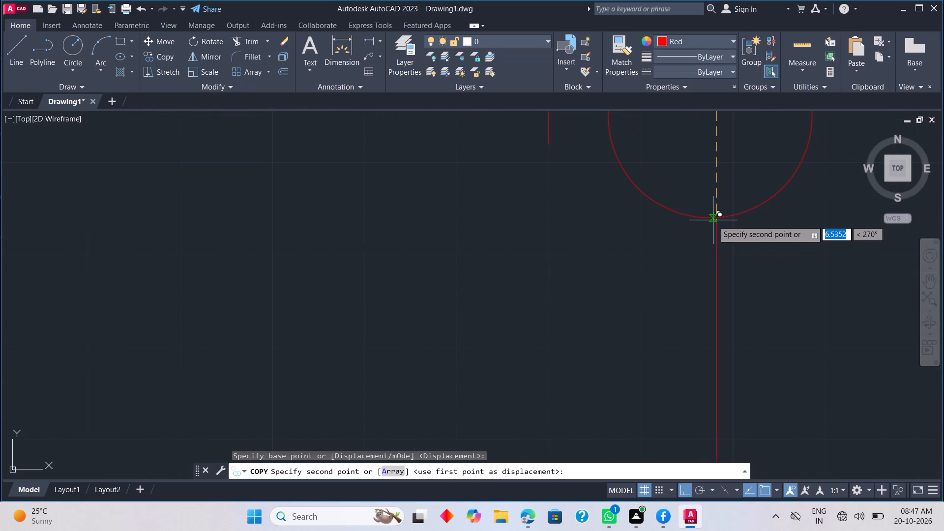
click(716, 219)
key(Escape)
Copy the green vertical wire segment to the free end of the lower red lead.
scroll(728, 274, down, 2)
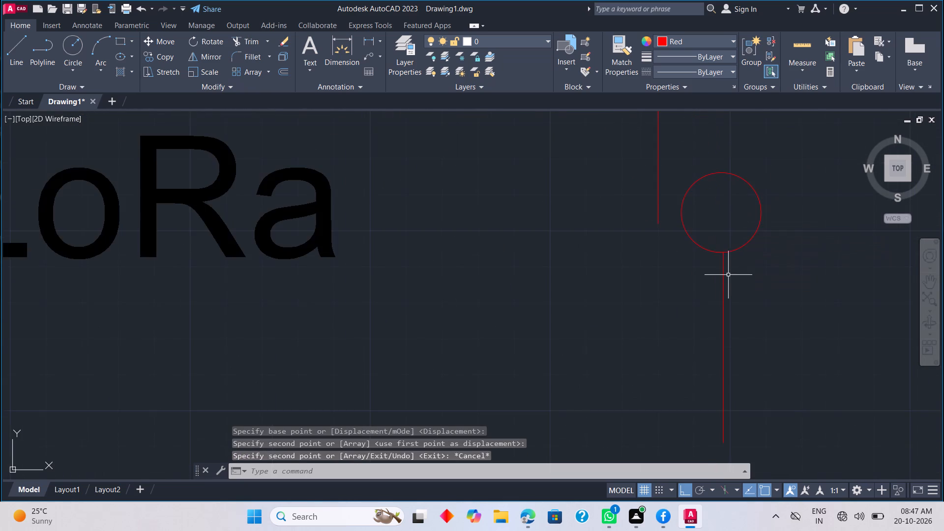
scroll(725, 288, down, 3)
middle_drag(751, 344, 732, 317)
scroll(718, 304, down, 2)
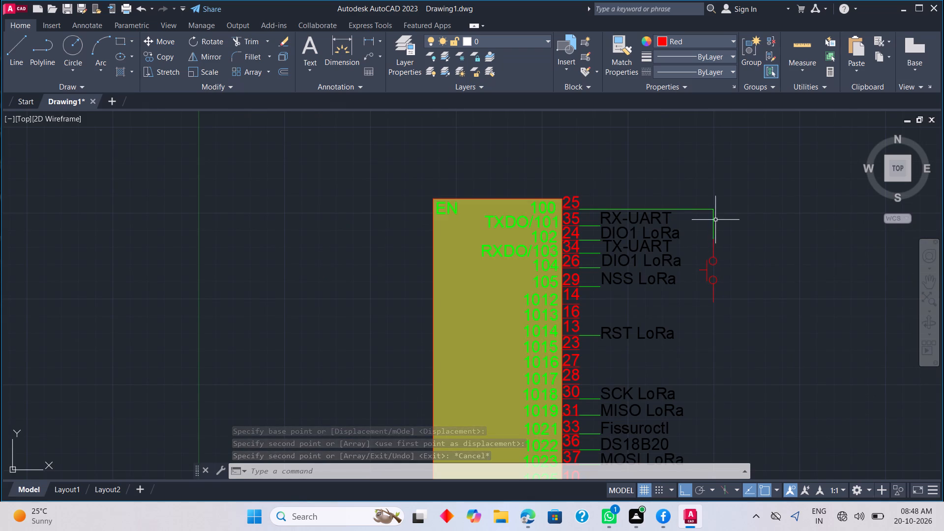
click(714, 222)
right_click(773, 244)
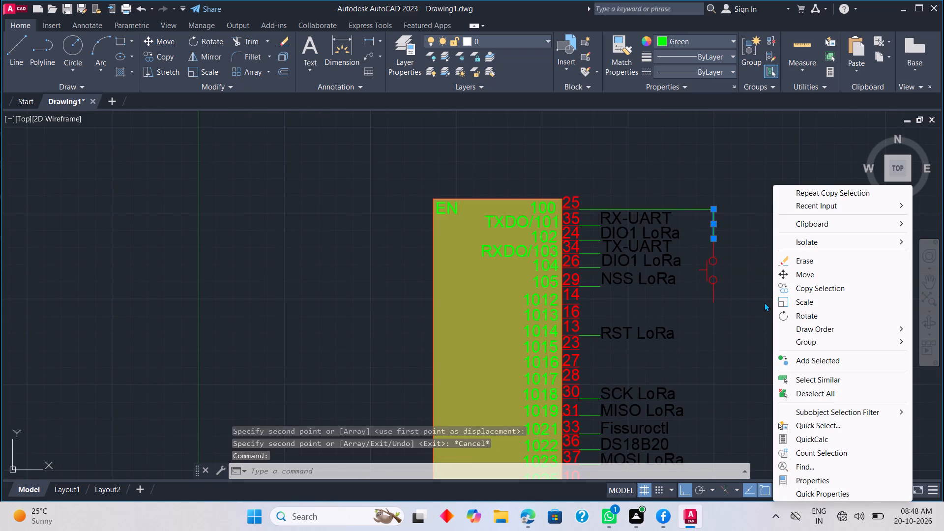
click(786, 285)
click(714, 215)
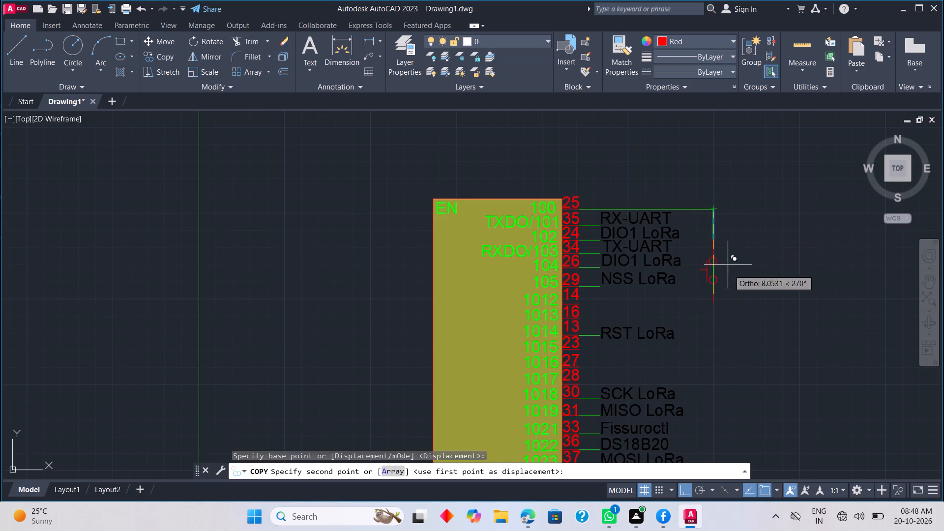
scroll(720, 312, up, 4)
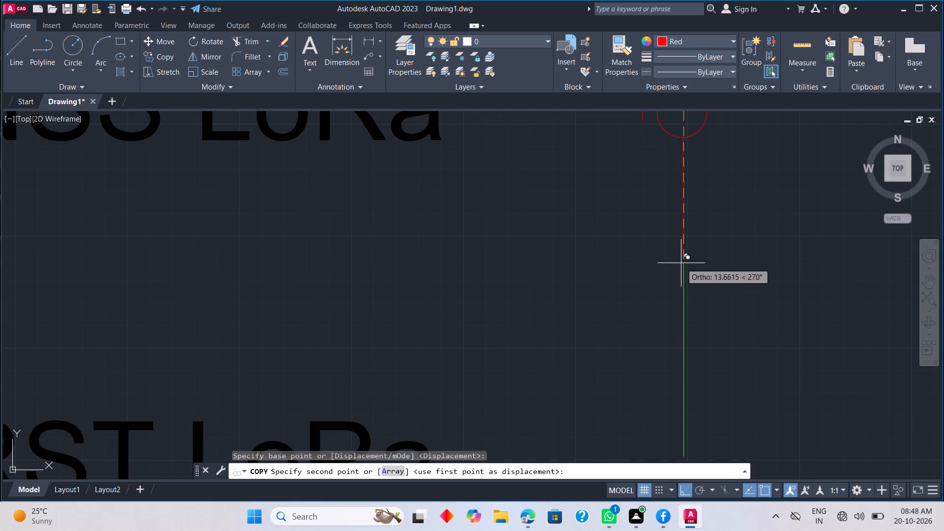
click(685, 260)
key(Escape)
scroll(729, 280, down, 4)
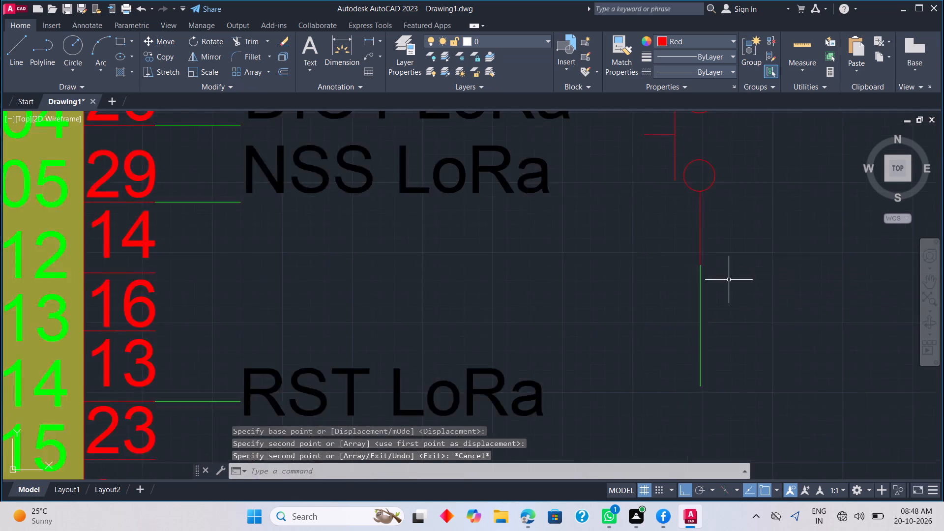
key(Escape)
key(Escape)
key(Escape)
key(Escape)
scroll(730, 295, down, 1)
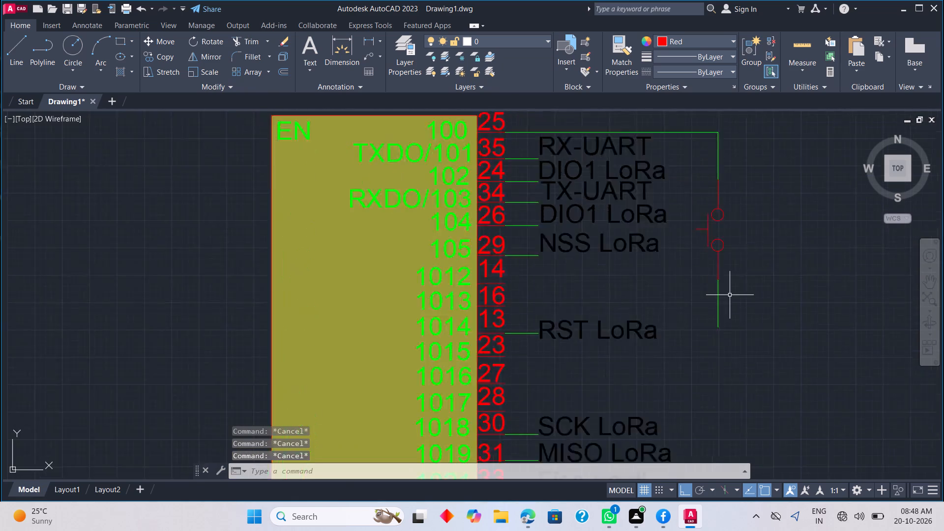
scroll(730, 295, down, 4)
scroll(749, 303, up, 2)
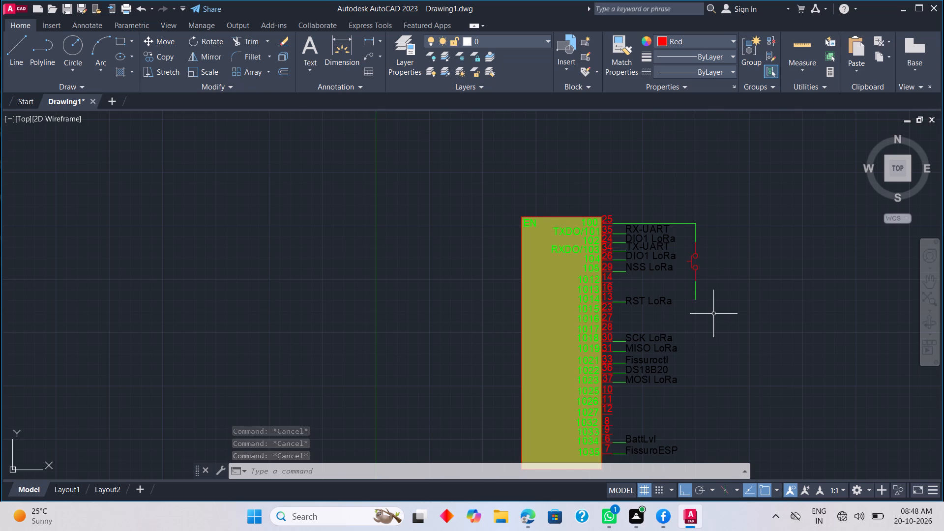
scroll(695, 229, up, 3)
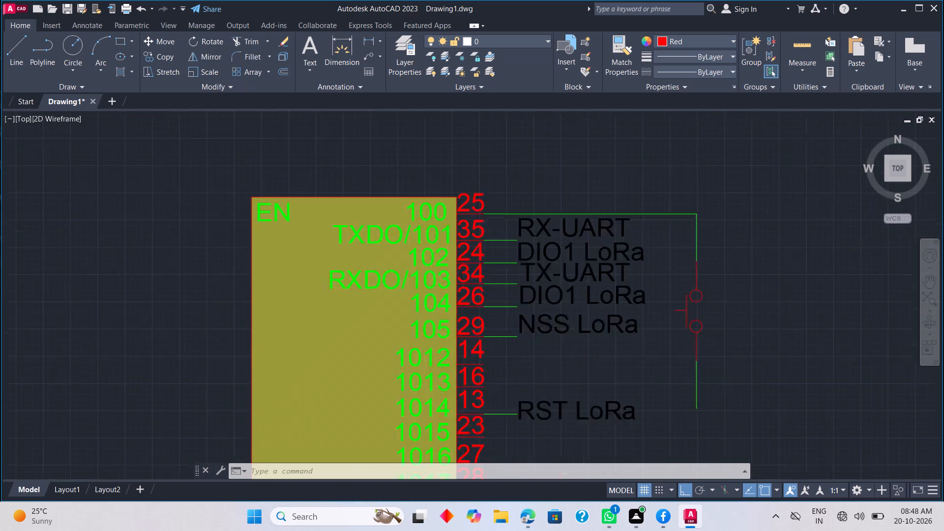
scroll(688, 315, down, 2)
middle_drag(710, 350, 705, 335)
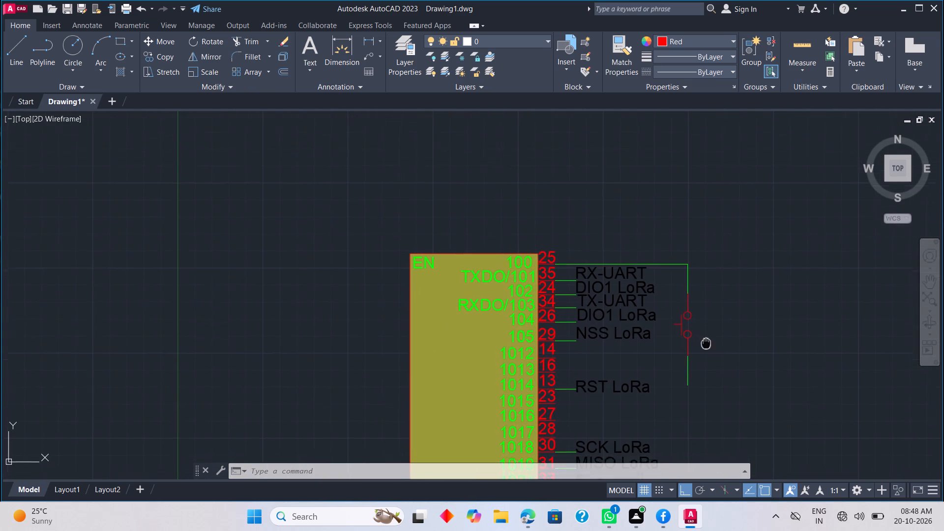
Draw a horizontal red cutting line about 2.3 units long across the lower green wire, just above its free end.
middle_drag(705, 335, 704, 327)
scroll(695, 383, up, 3)
middle_drag(688, 365, 680, 424)
middle_drag(662, 377, 667, 404)
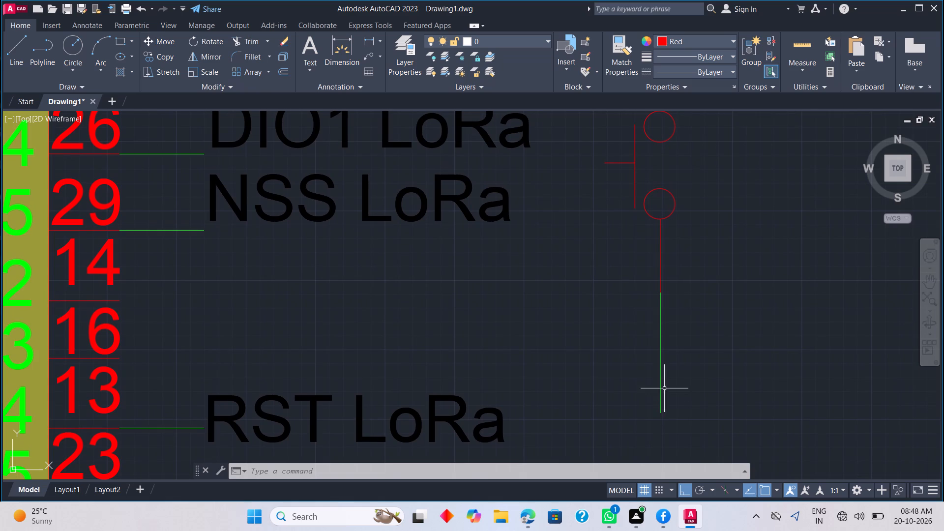
click(658, 381)
key(grave)
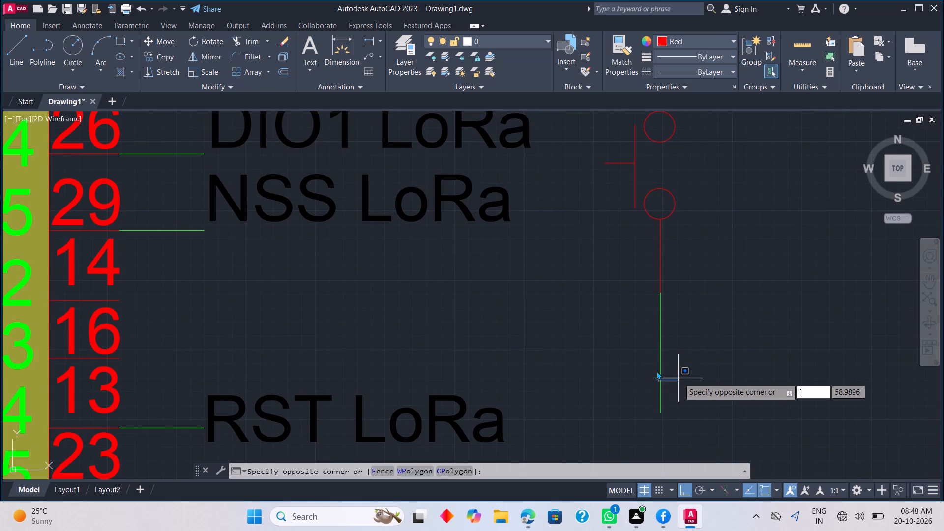
key(Escape)
key(l)
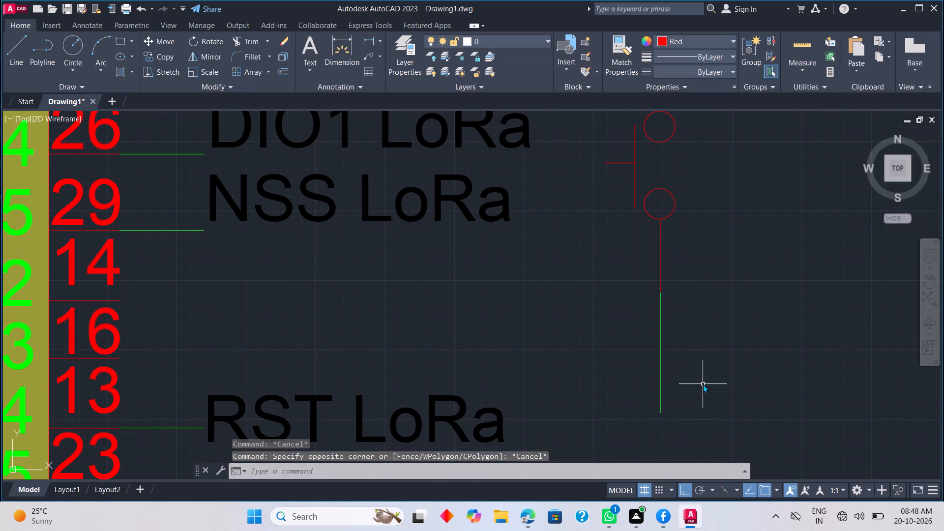
key(space)
click(628, 361)
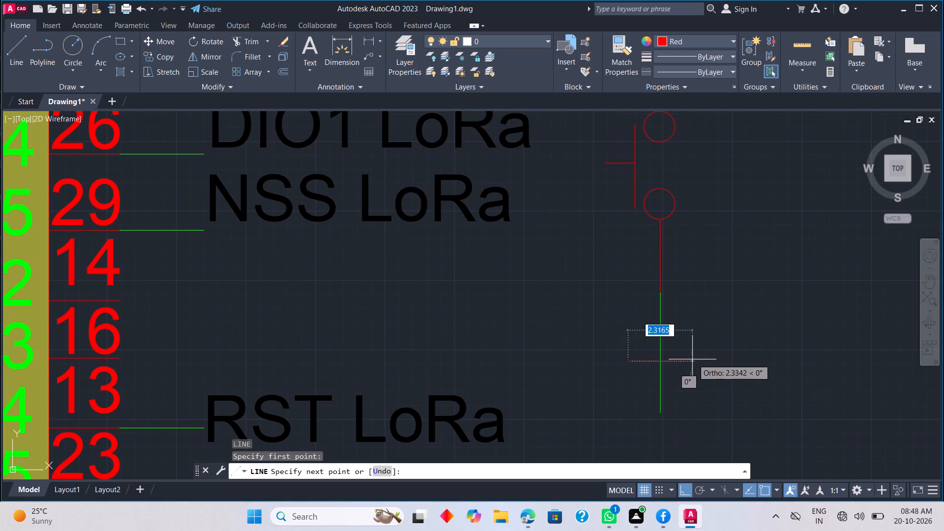
click(690, 359)
key(Escape)
Trim off the green wire below the red cutting line and remove both halves of that cutting line.
key(t)
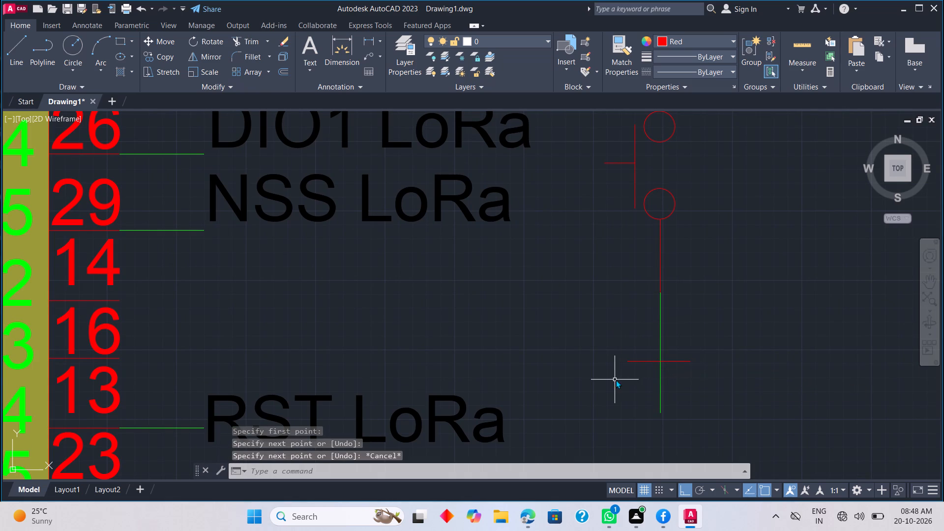
key(r)
key(space)
click(659, 375)
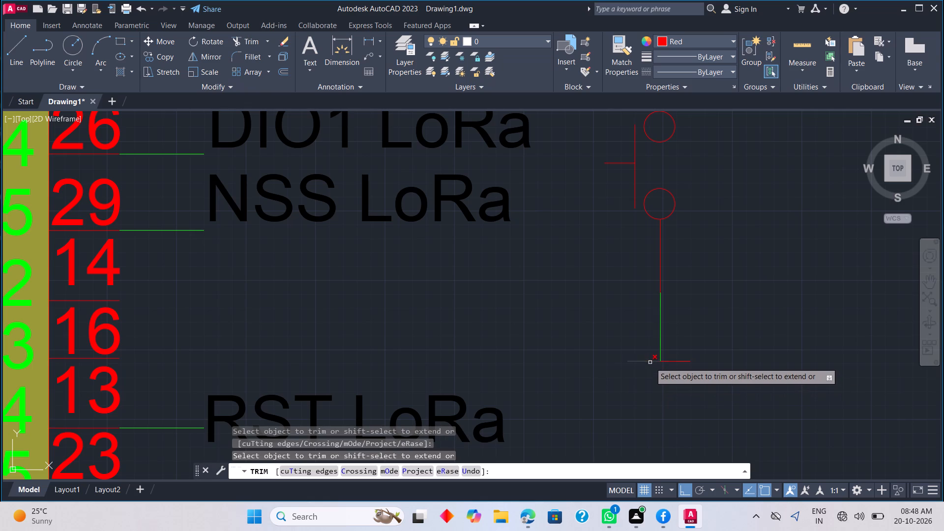
click(650, 361)
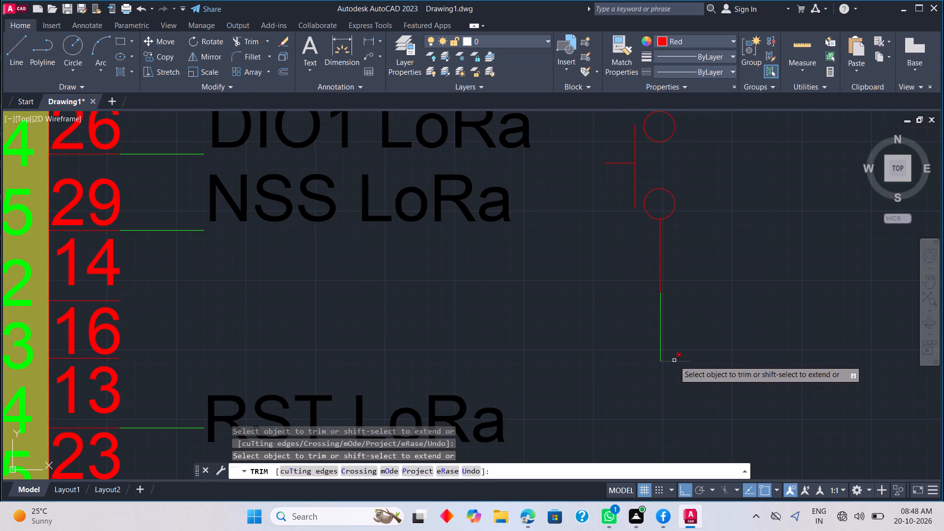
click(674, 360)
key(Escape)
Draw a green circle, roughly the size of the red contacts, centred midway on the green vertical wire above the push button.
scroll(682, 336, down, 4)
middle_drag(681, 342, 669, 371)
scroll(665, 292, up, 3)
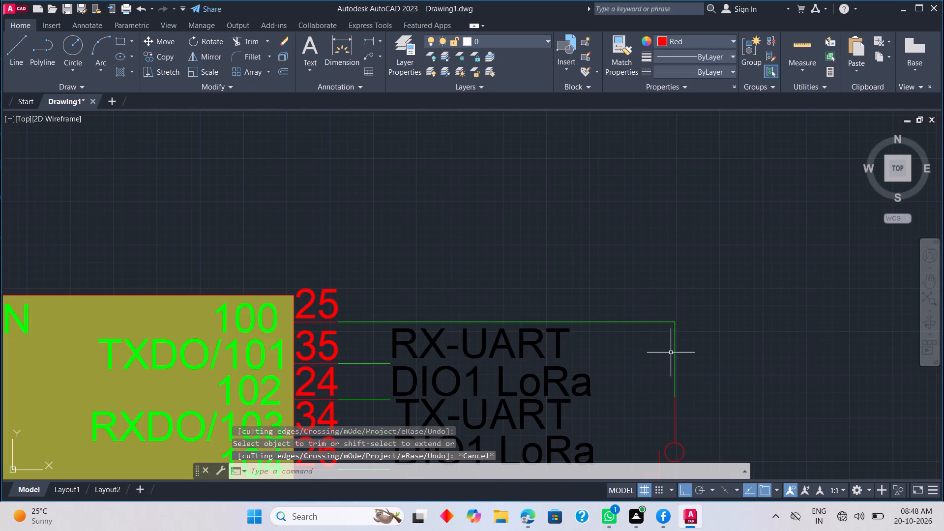
middle_drag(671, 350, 643, 290)
scroll(664, 294, up, 2)
scroll(629, 319, down, 1)
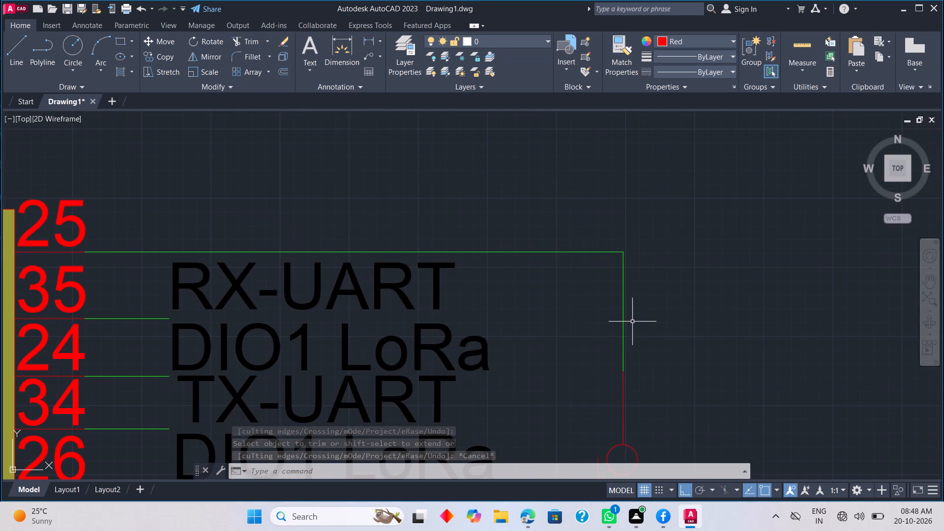
middle_drag(643, 329, 643, 280)
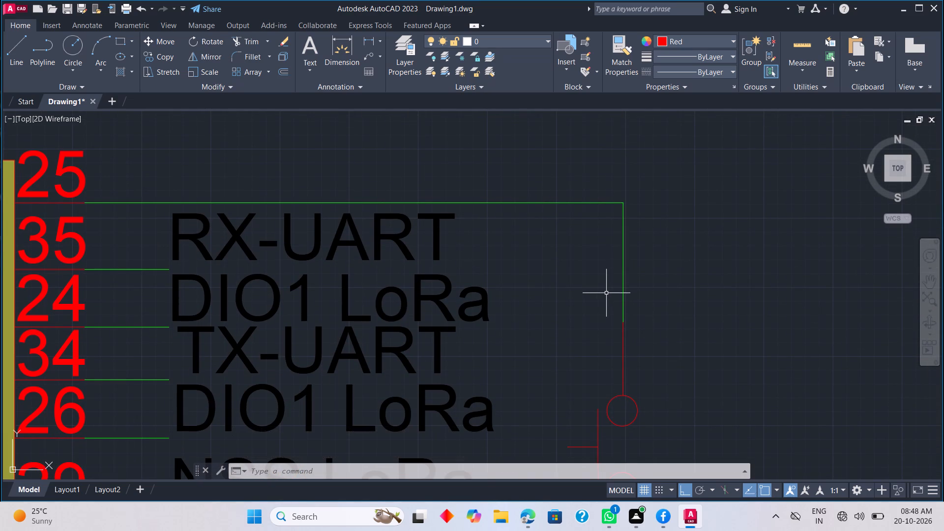
text(C)
key(space)
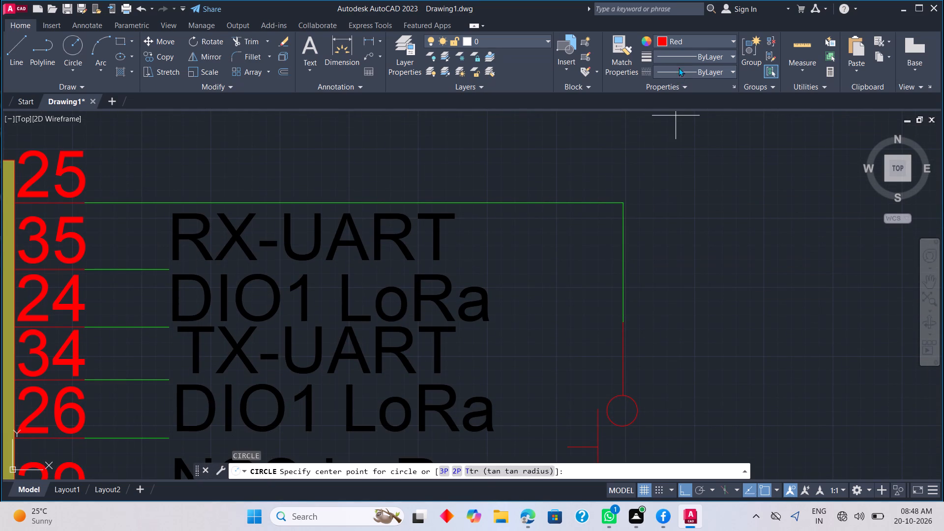
click(686, 42)
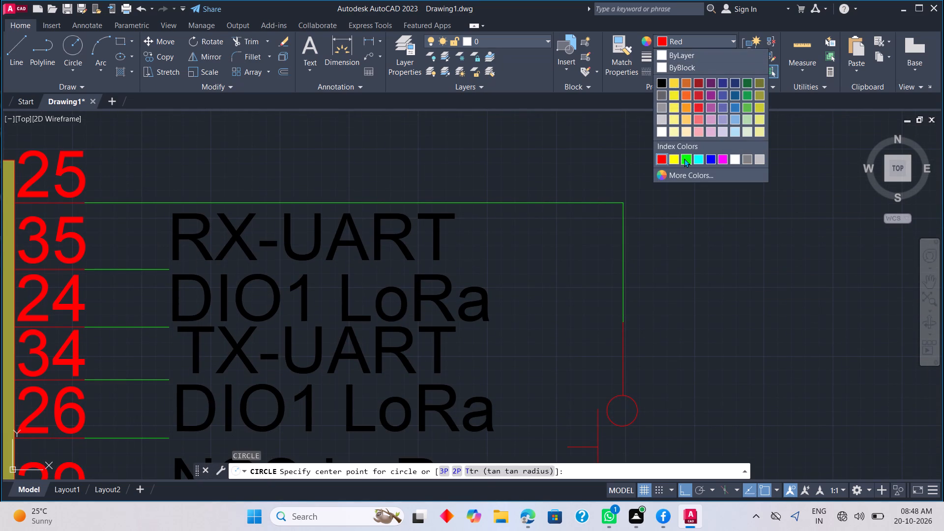
click(684, 158)
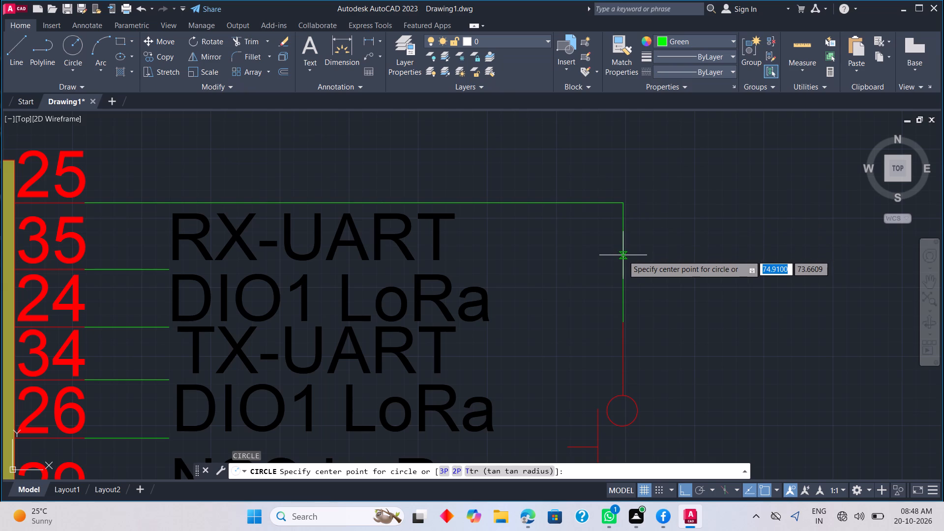
click(622, 263)
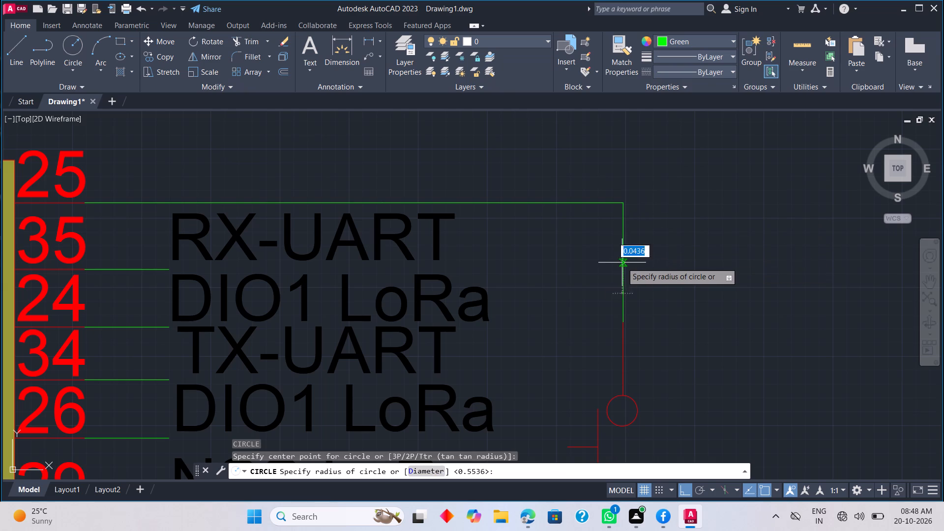
click(623, 248)
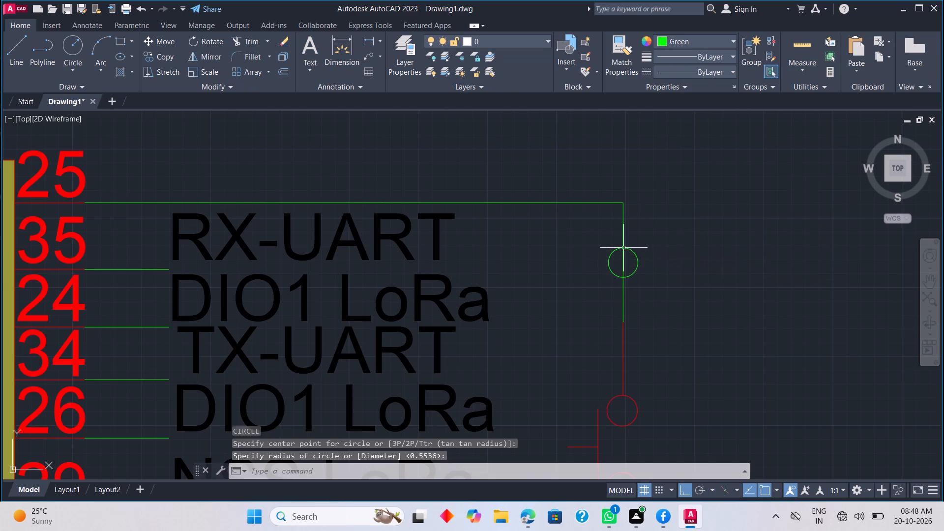
Draw a green branch wire from the green circle's outer edge, about 7 units away from the chip and about 3 units down.
scroll(645, 273, down, 4)
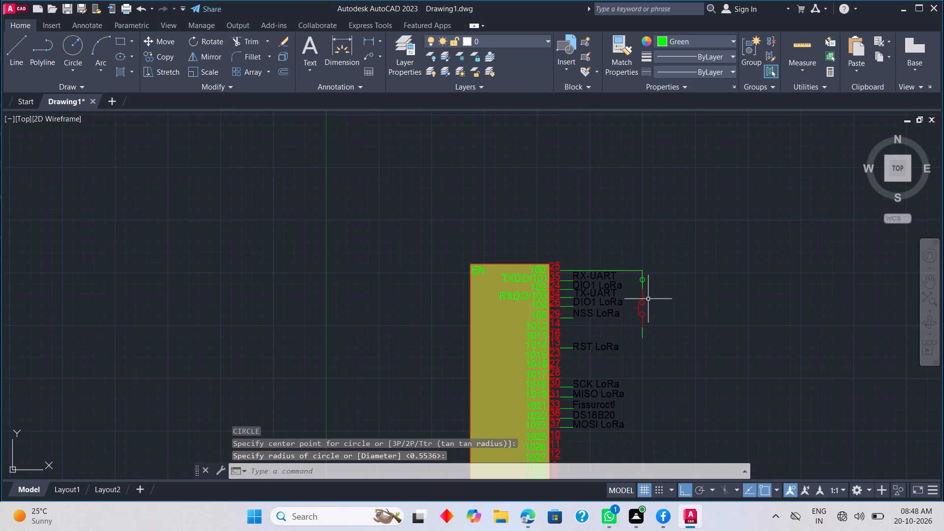
middle_drag(649, 303, 678, 227)
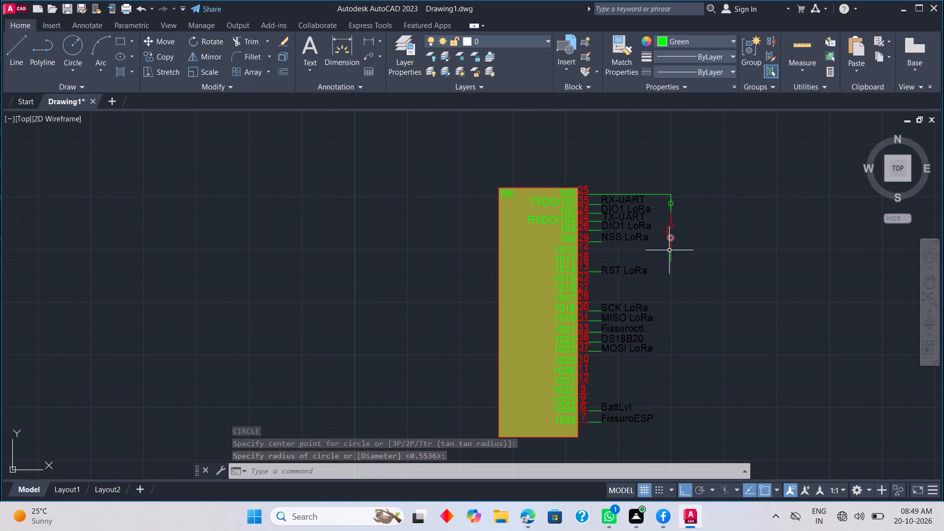
scroll(675, 250, up, 1)
middle_drag(674, 247, 672, 291)
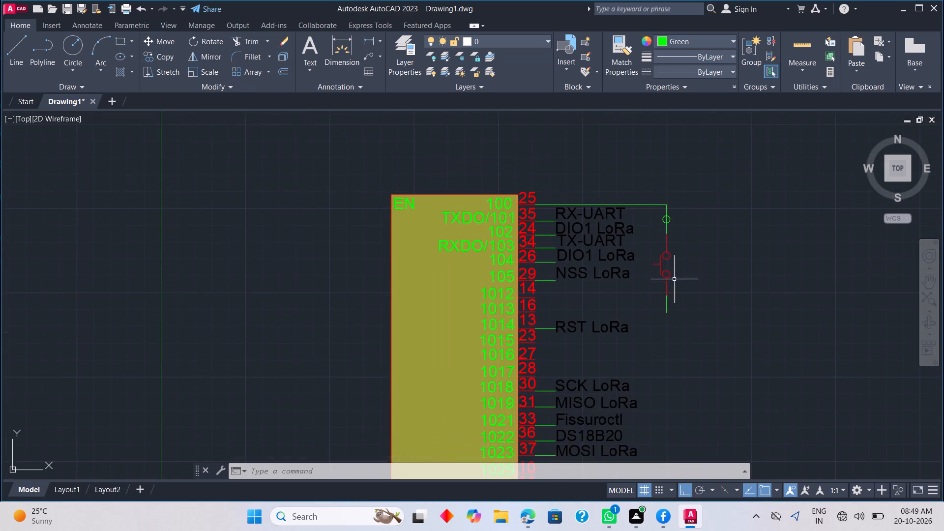
scroll(674, 261, up, 1)
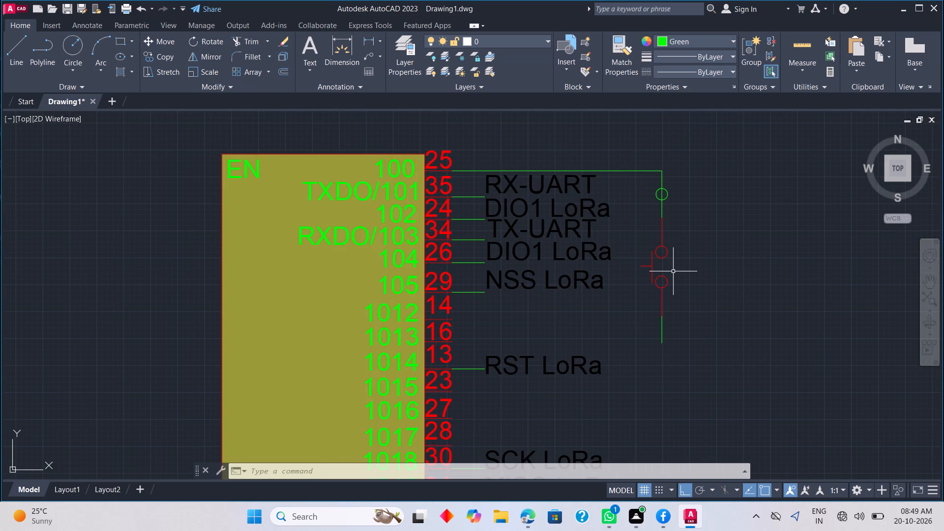
text(L)
key(space)
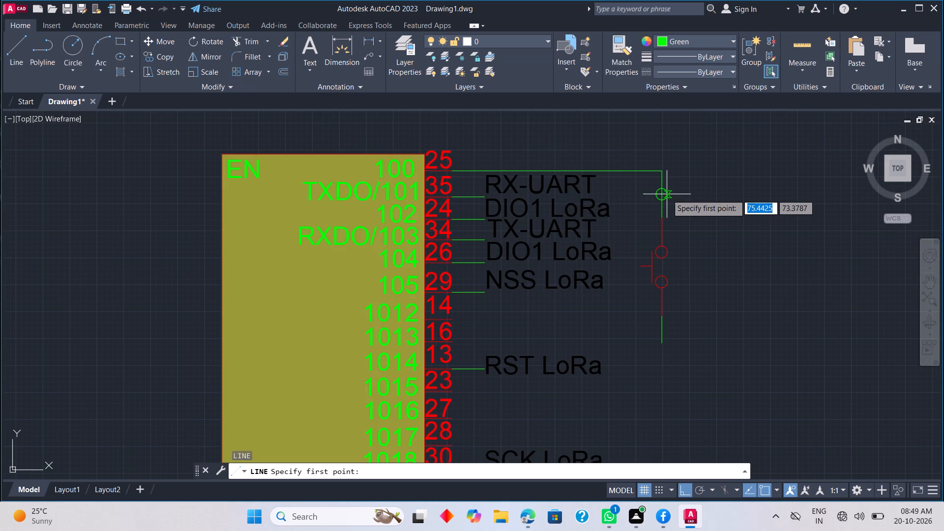
click(667, 194)
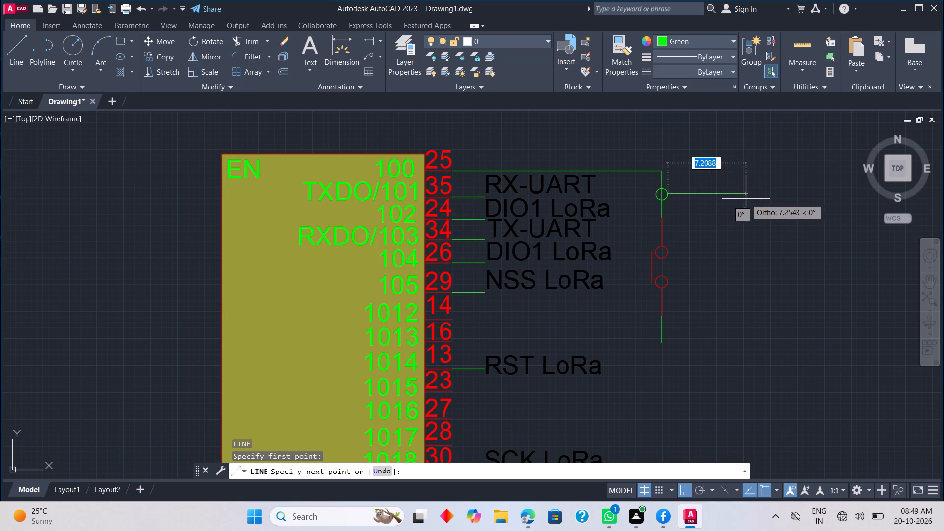
click(739, 199)
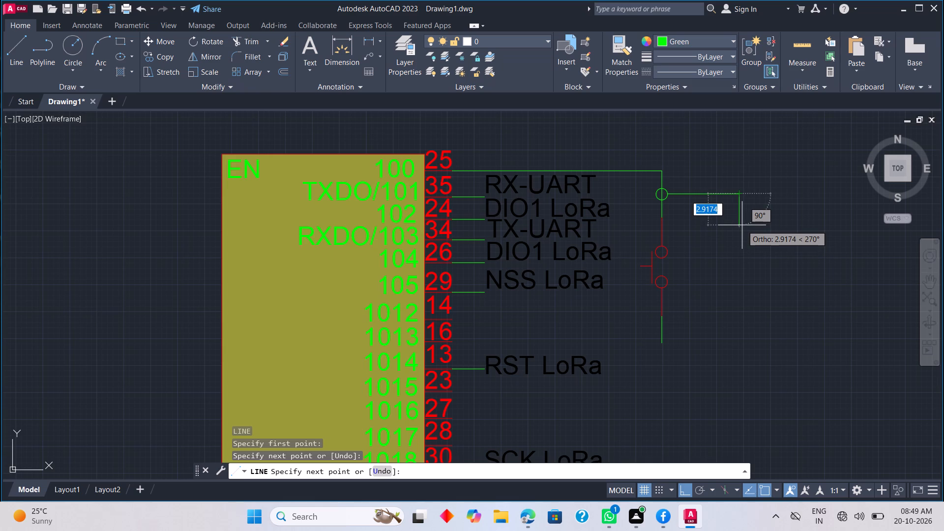
click(742, 229)
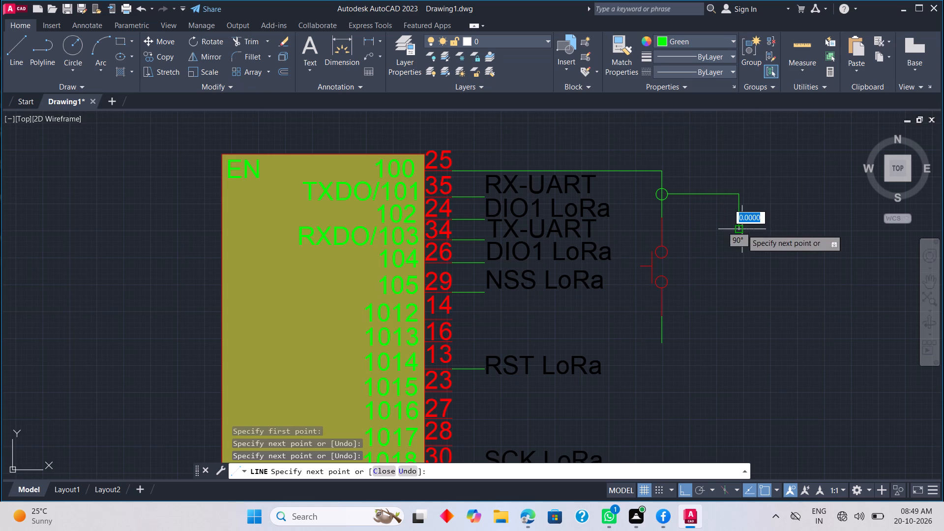
key(Escape)
Draw a red vertical lead about 2.5 units straight down from the free end of the green branch wire.
key(space)
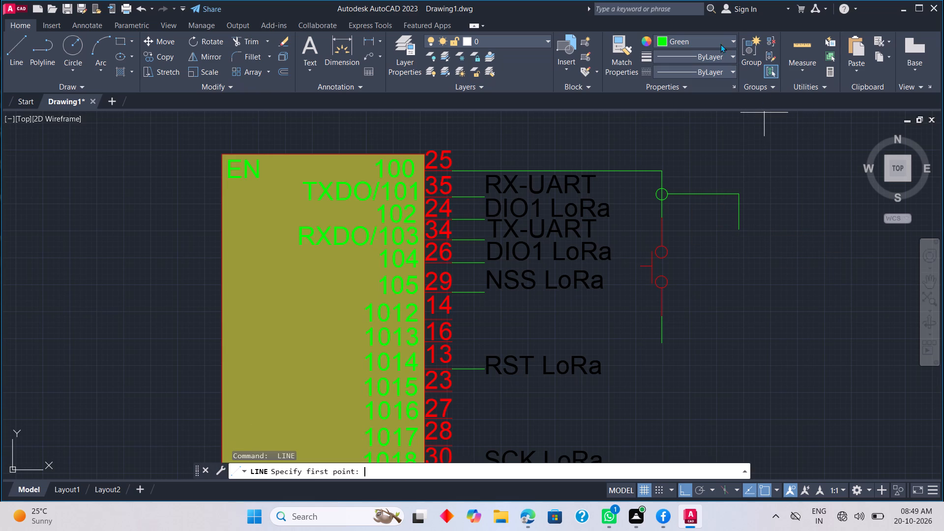
click(720, 41)
click(681, 35)
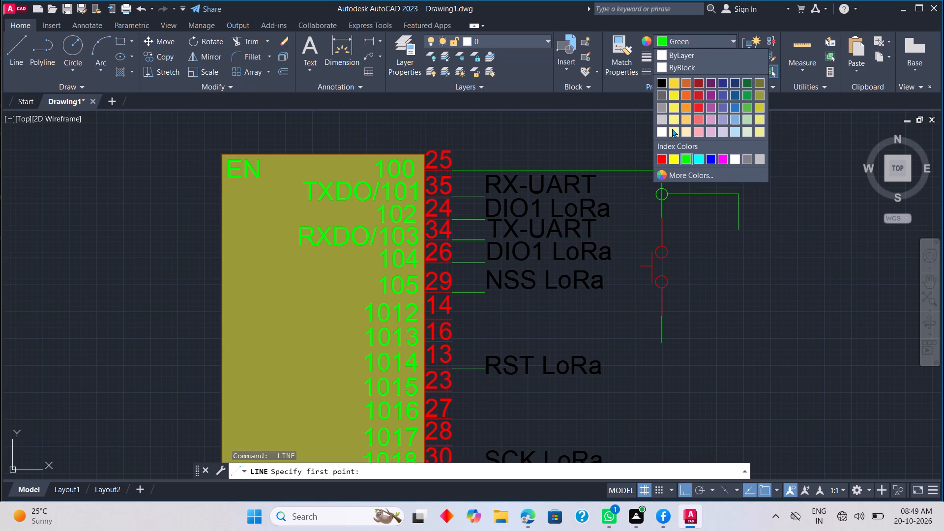
click(660, 162)
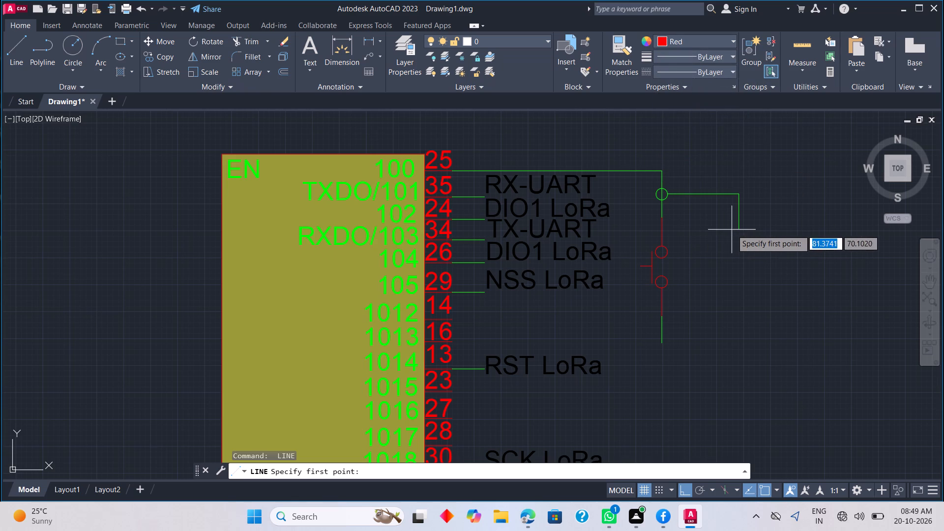
click(737, 231)
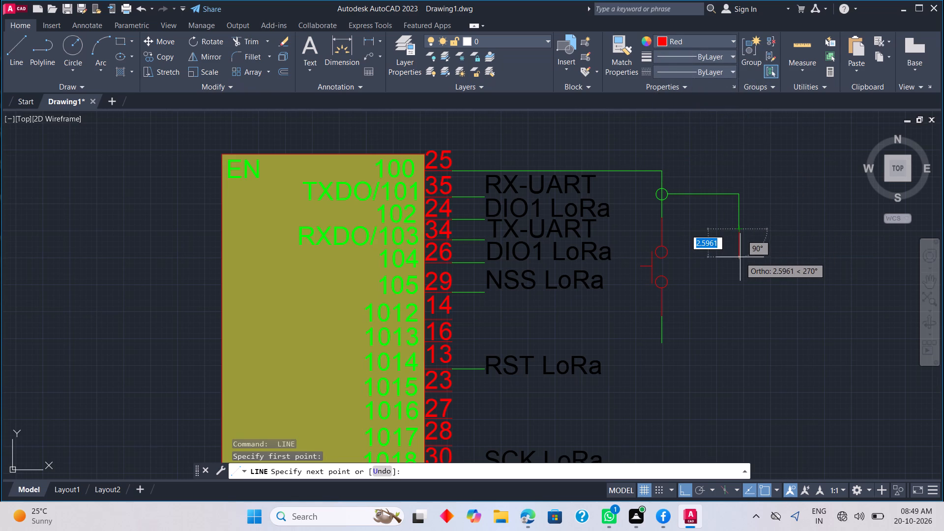
click(741, 256)
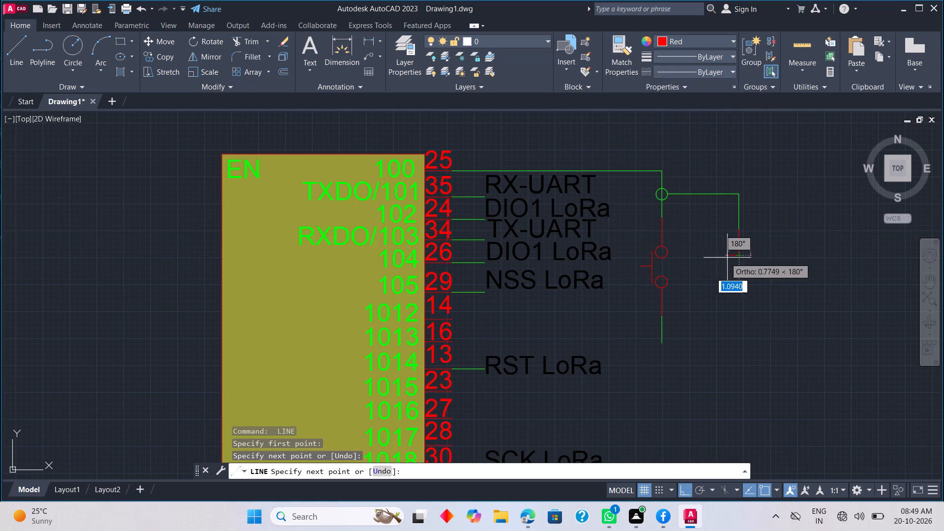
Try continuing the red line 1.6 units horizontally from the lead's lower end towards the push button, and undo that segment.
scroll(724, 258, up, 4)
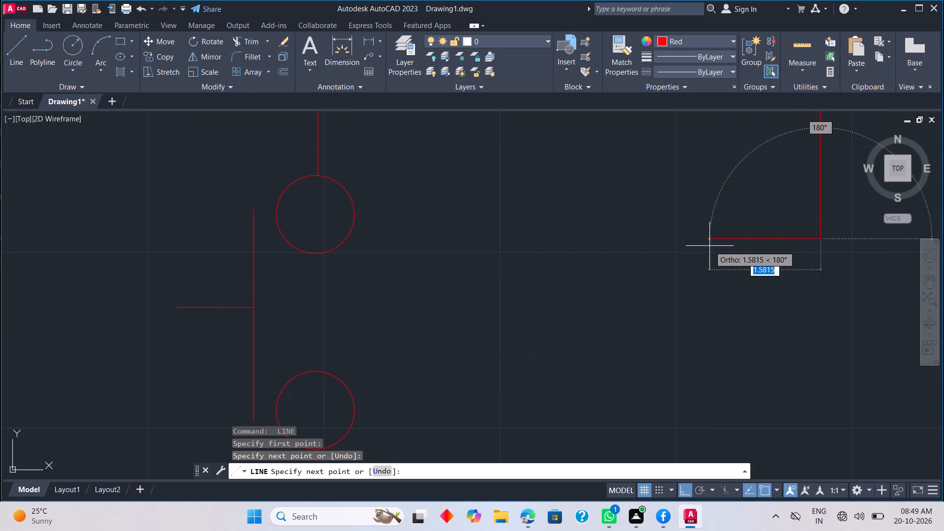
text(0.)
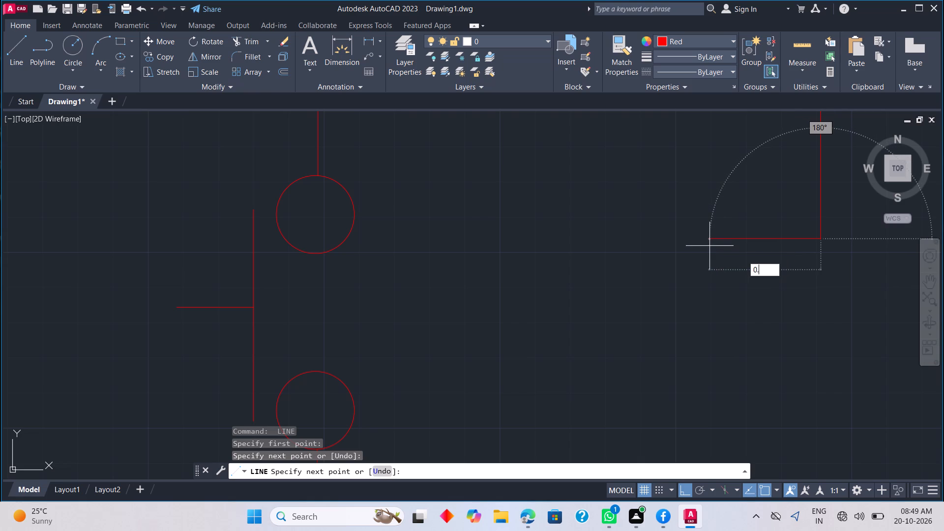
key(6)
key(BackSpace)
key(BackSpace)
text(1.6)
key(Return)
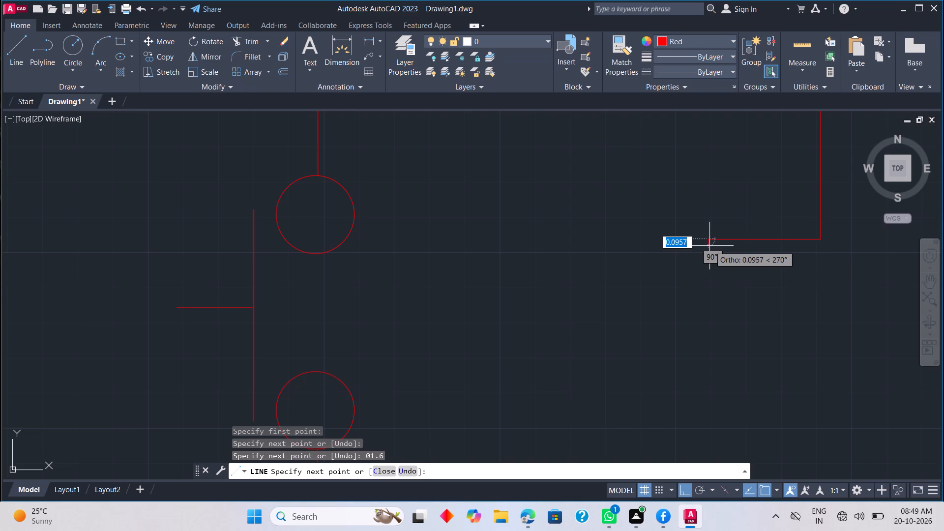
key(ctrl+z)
Continue the red line 1.6 units horizontally from the lead's lower end towards the push button, and 0.2 units straight down.
text(1.)
key(6)
key(Return)
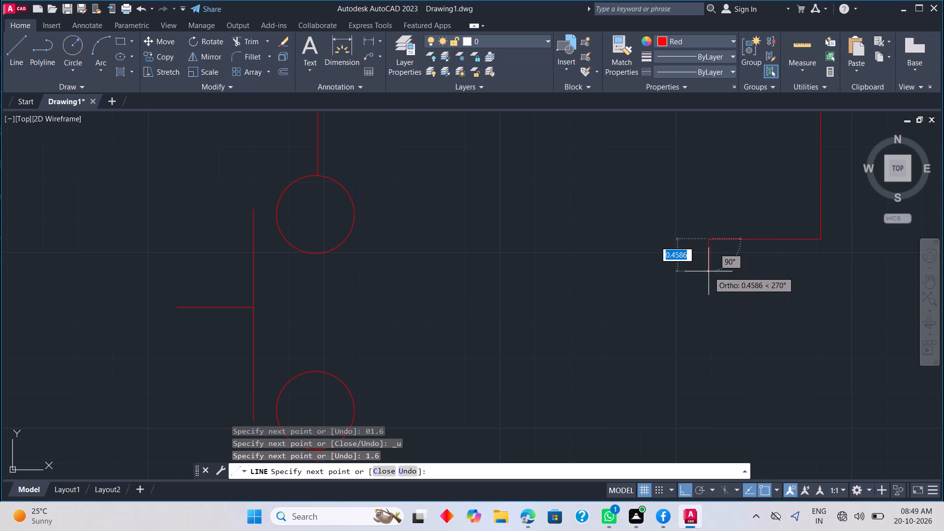
text(0.)
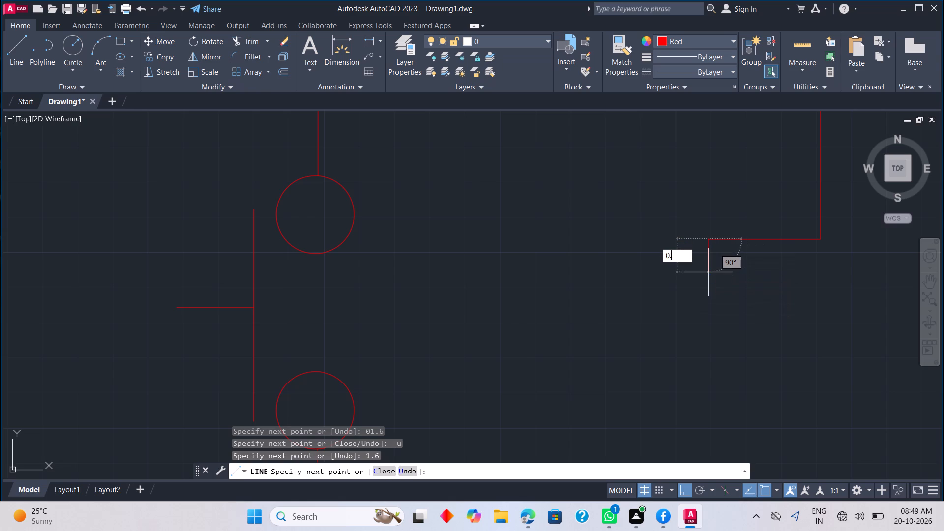
key(2)
key(Return)
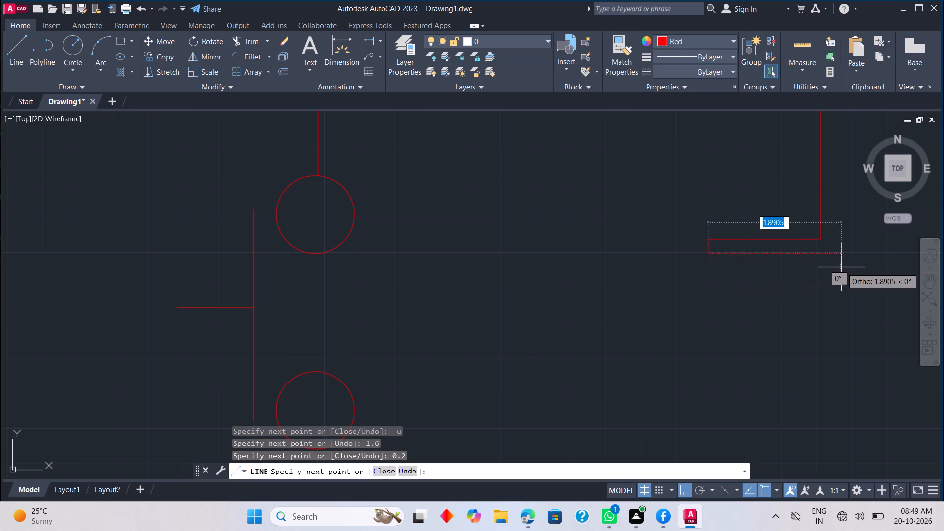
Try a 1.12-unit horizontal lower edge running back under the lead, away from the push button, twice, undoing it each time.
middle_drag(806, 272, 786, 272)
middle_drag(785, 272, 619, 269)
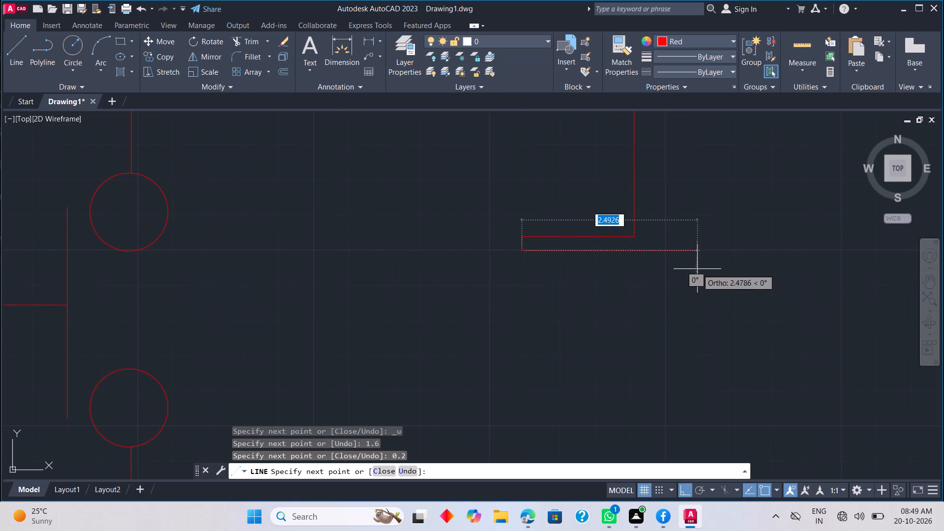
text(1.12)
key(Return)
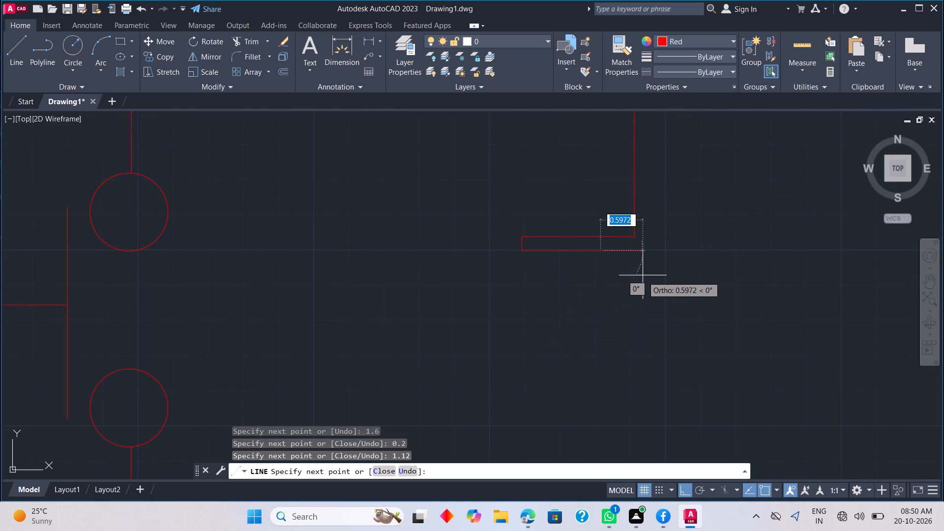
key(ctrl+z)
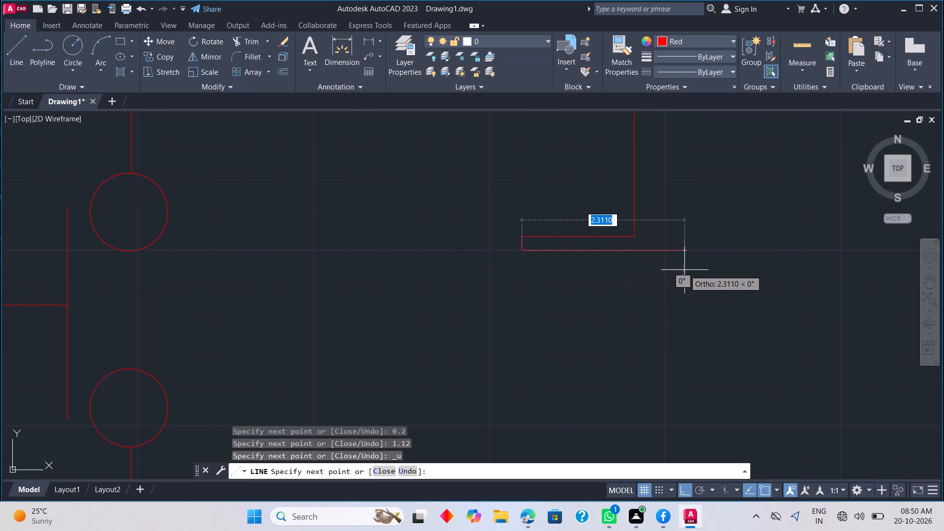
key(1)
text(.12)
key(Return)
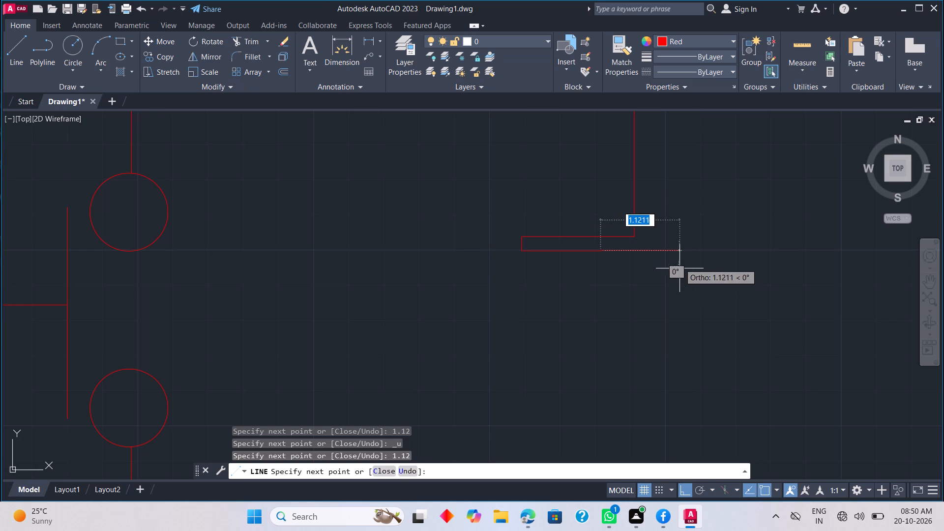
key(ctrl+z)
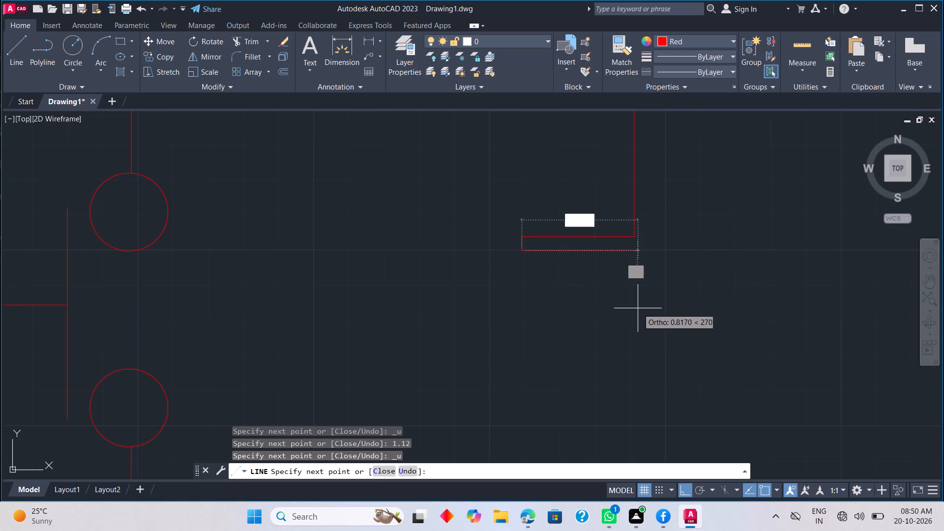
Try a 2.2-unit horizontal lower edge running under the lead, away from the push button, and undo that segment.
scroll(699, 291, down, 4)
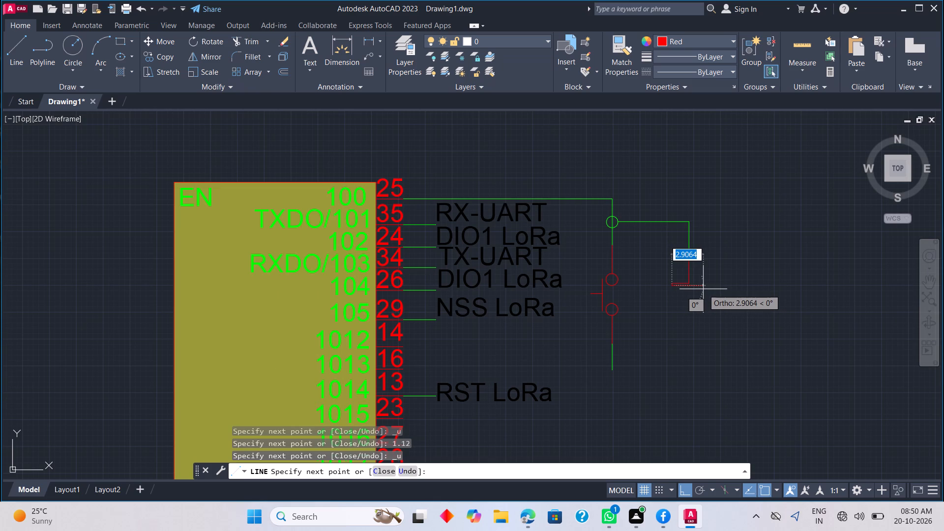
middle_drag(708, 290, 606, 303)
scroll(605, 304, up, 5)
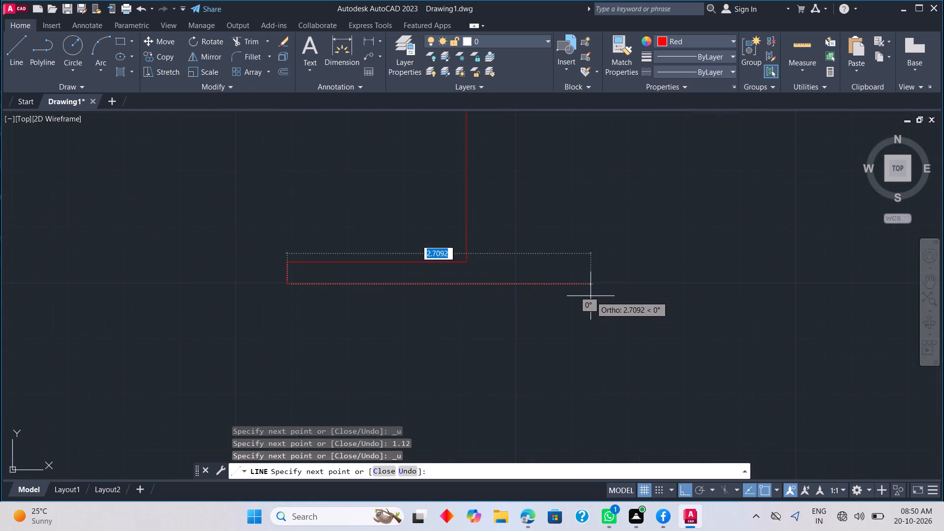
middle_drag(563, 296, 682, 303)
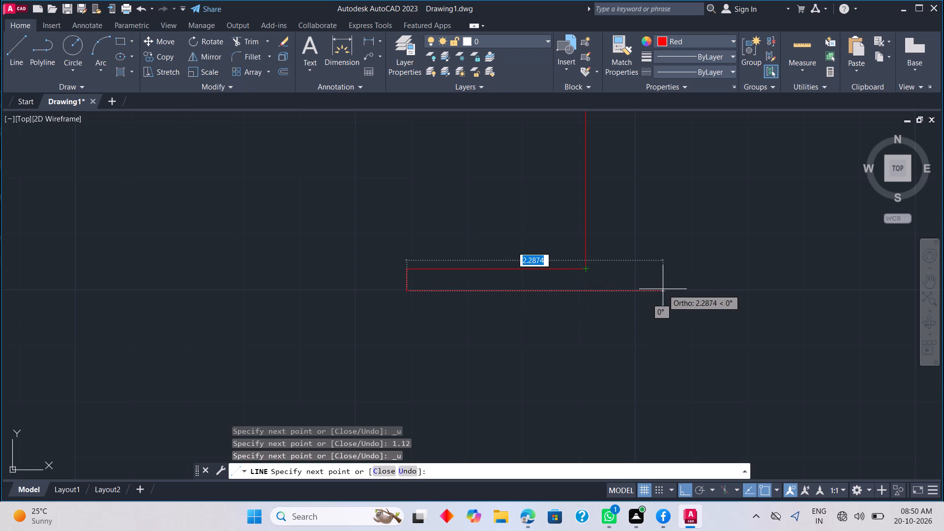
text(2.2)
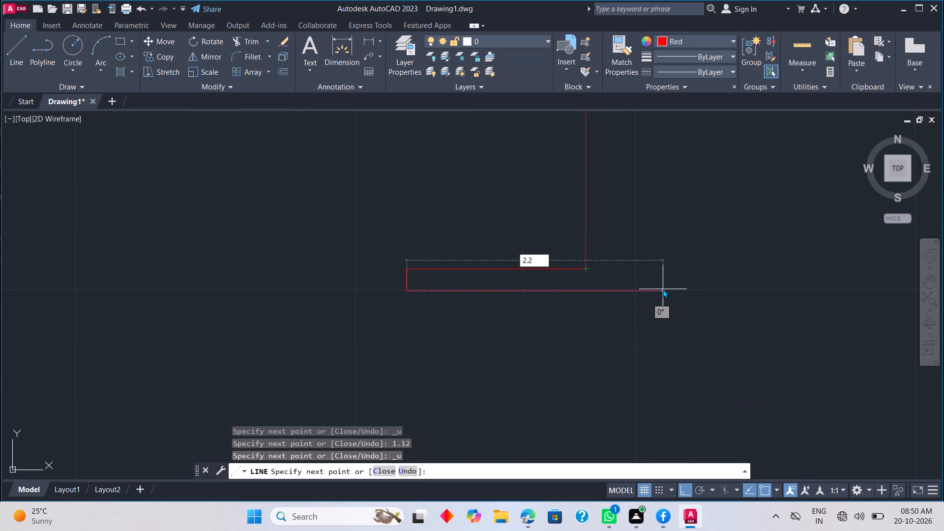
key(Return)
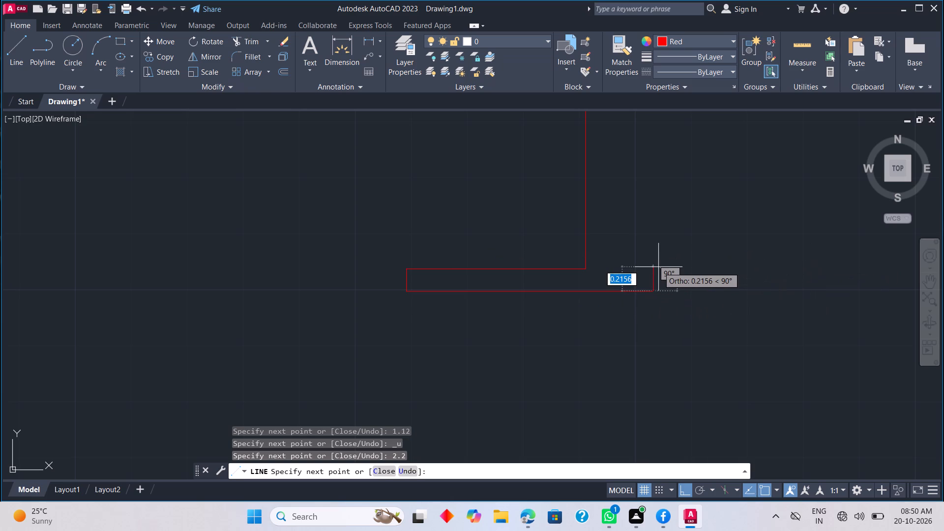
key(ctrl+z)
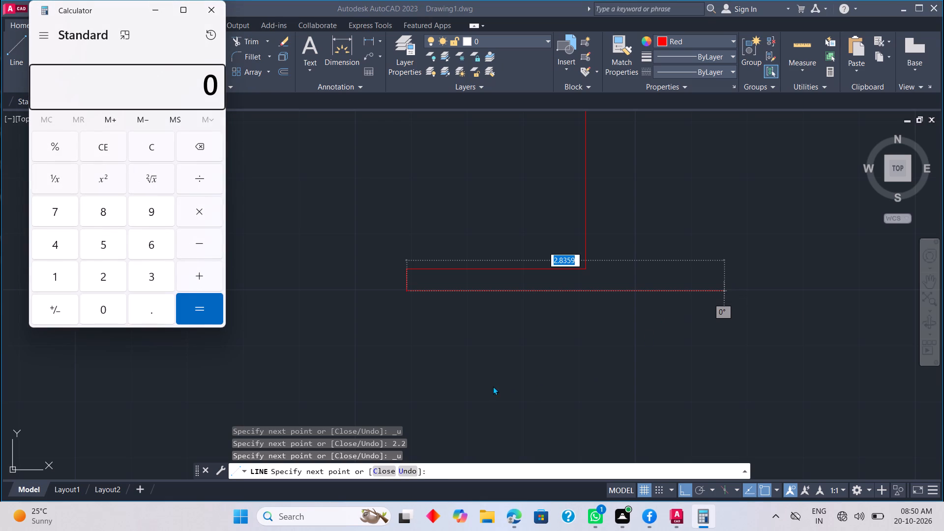
Add 1.6 and 1.6 in Calculator to work out the plate's full width, and close Calculator.
click(56, 273)
click(157, 311)
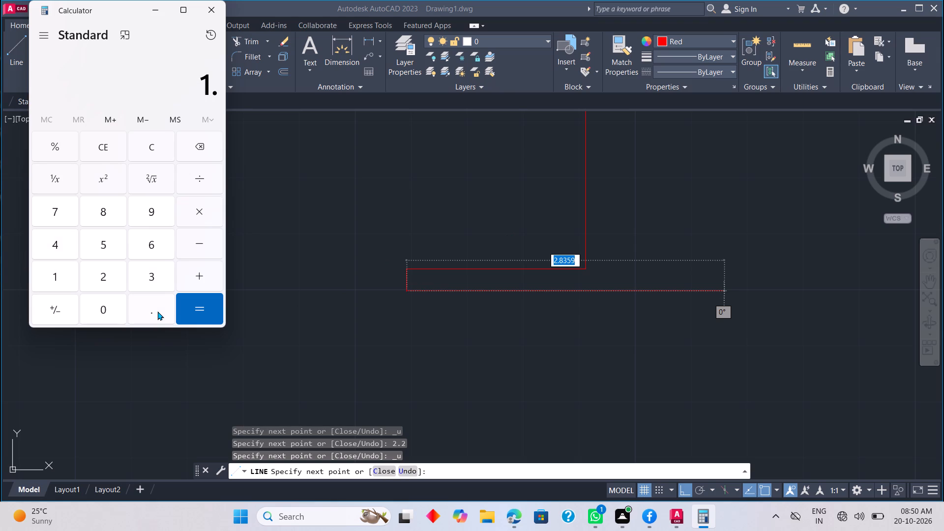
key(6)
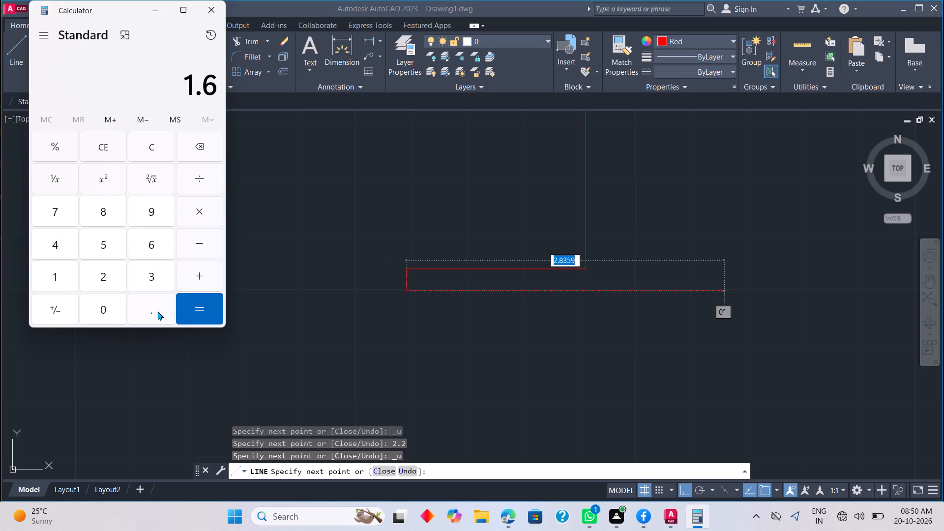
text(+1.6)
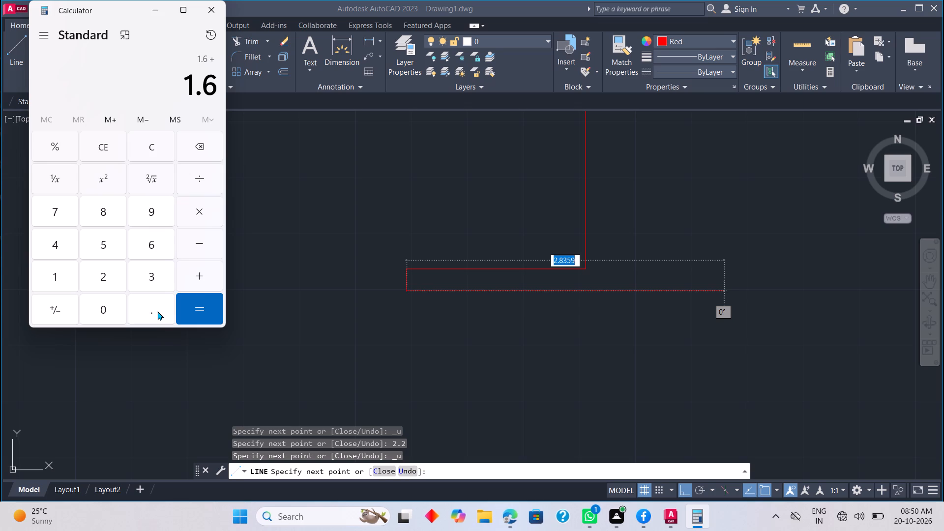
key(Return)
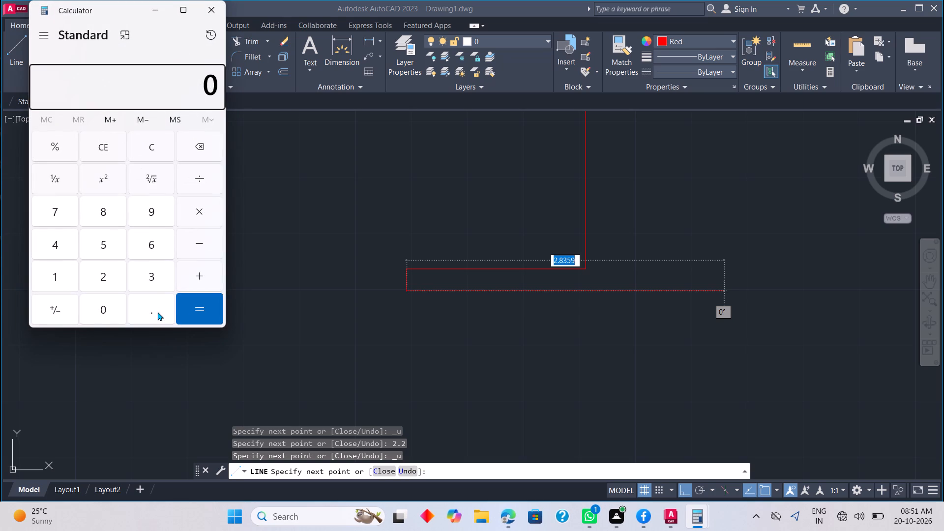
click(206, 9)
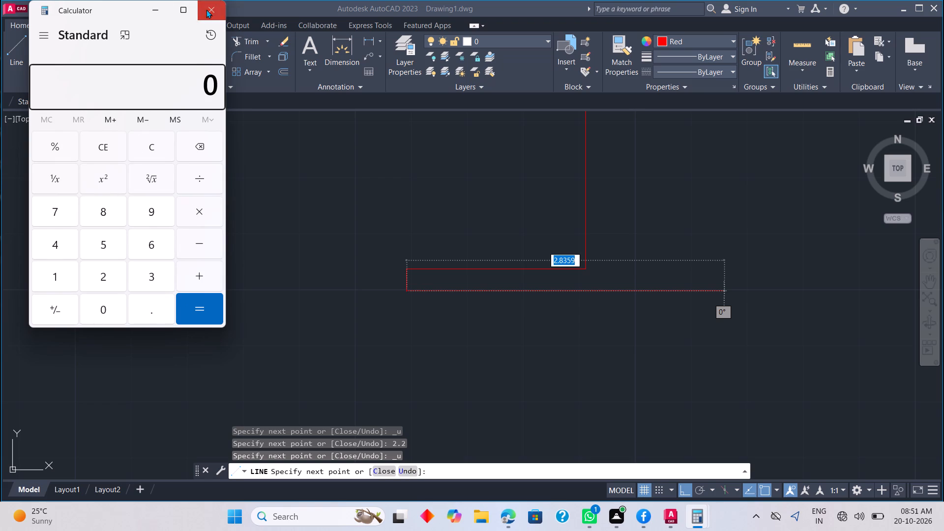
click(211, 12)
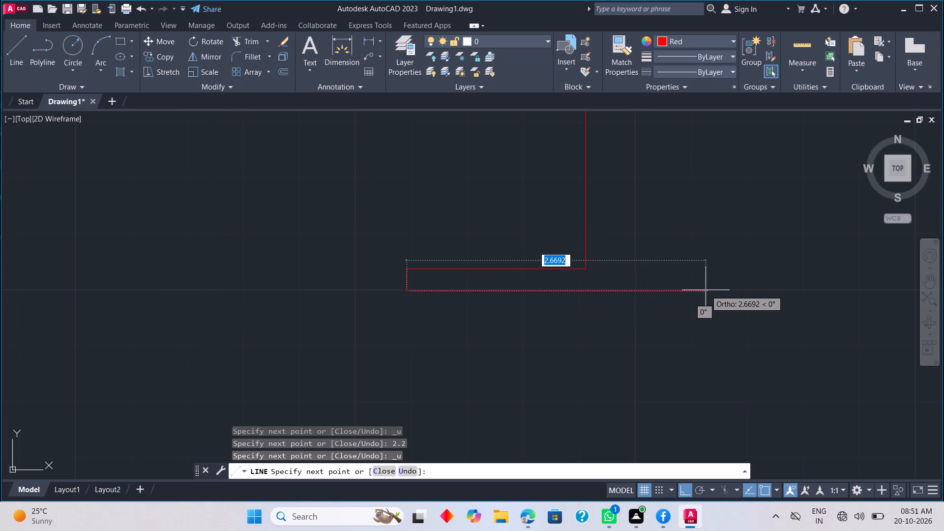
Draw the plate's lower edge 3.2 units horizontally under the lead, away from the push button.
text(3.2)
key(Return)
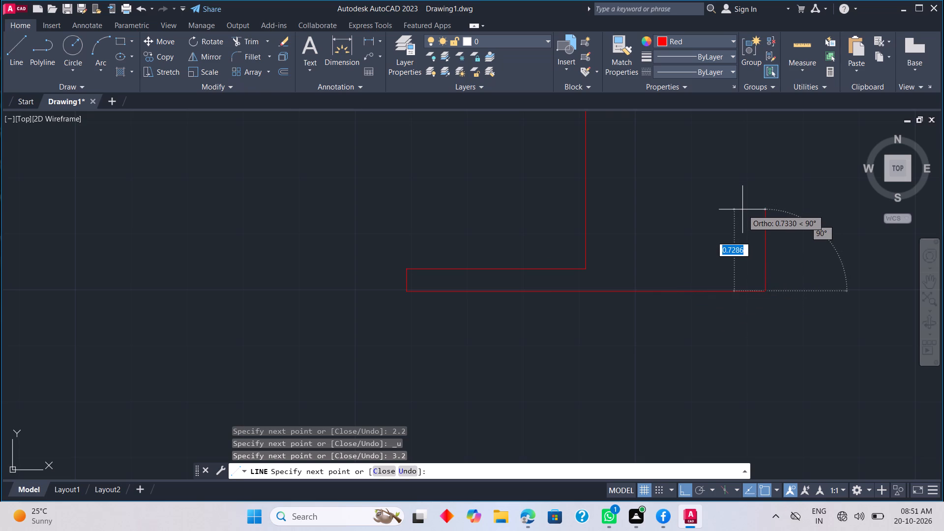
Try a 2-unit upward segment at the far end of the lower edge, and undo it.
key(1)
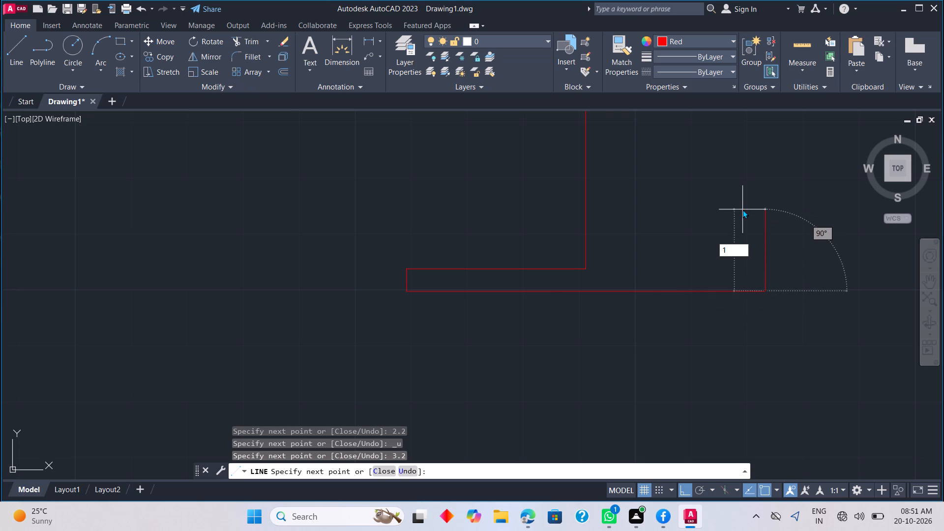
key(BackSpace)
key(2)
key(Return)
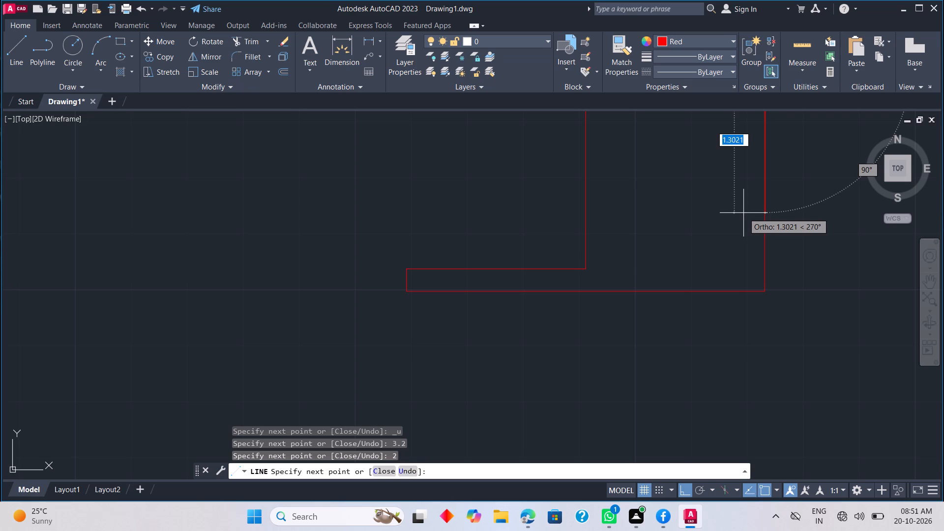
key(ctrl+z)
Finish the red plate outline with a 0.2-unit upward end and a top edge back to the lead's lower end.
text(0.2)
key(Return)
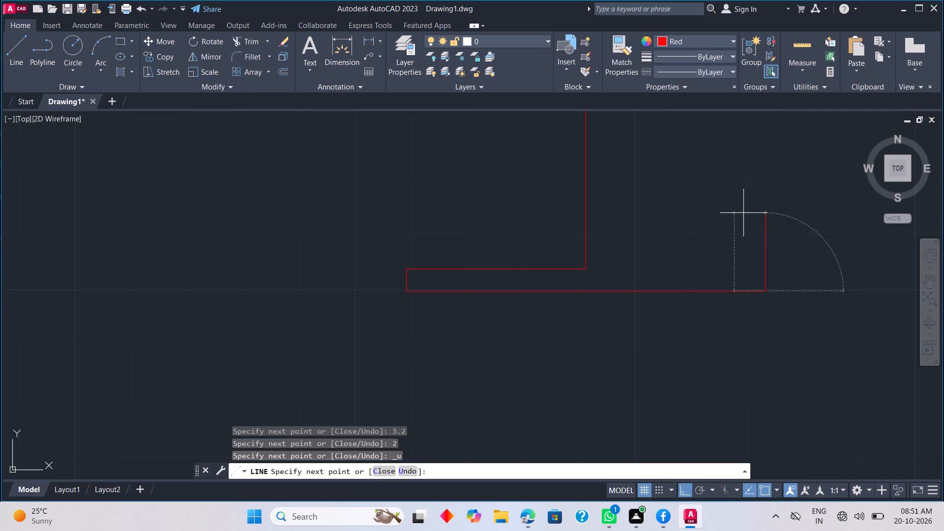
scroll(581, 265, up, 2)
click(594, 272)
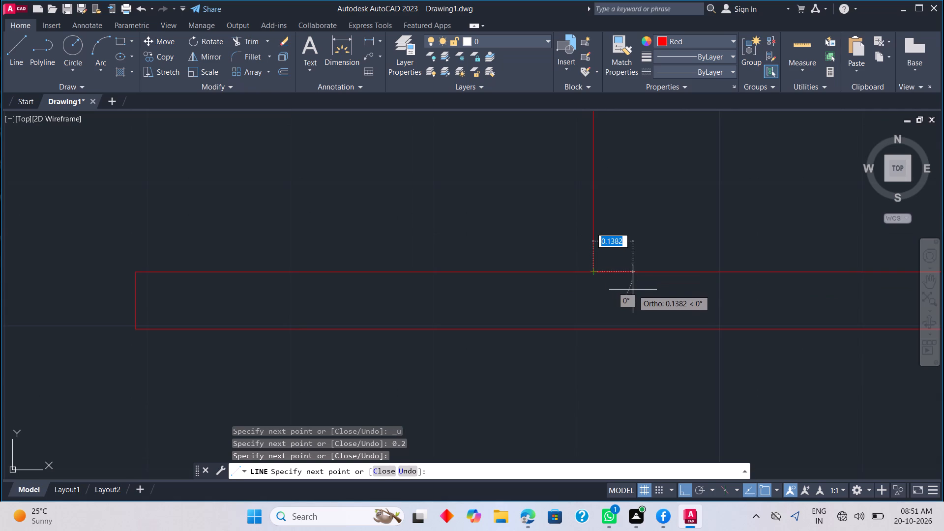
key(Escape)
Copy the thin red plate outline straight down from its lower edge's midpoint by about 1.1 units to form a second plate.
scroll(632, 291, down, 7)
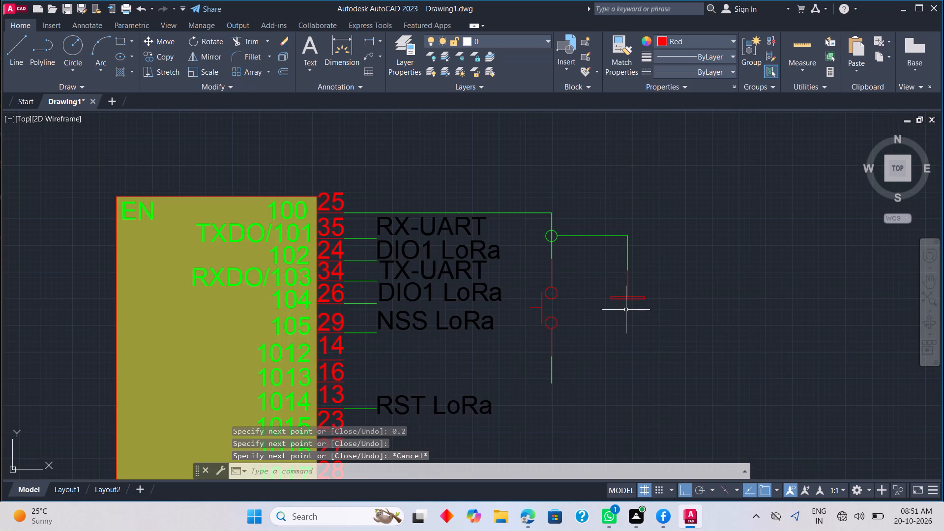
scroll(625, 310, up, 1)
click(590, 278)
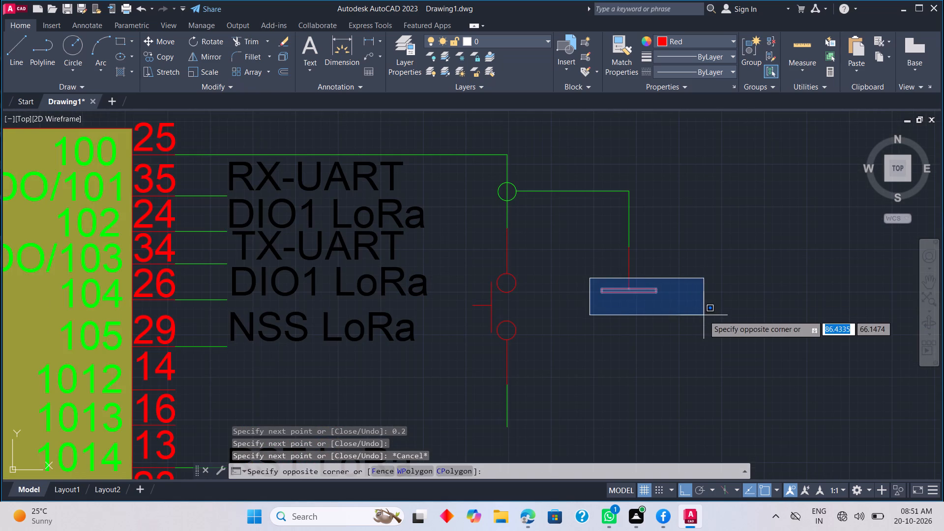
click(704, 315)
right_click(678, 320)
click(724, 125)
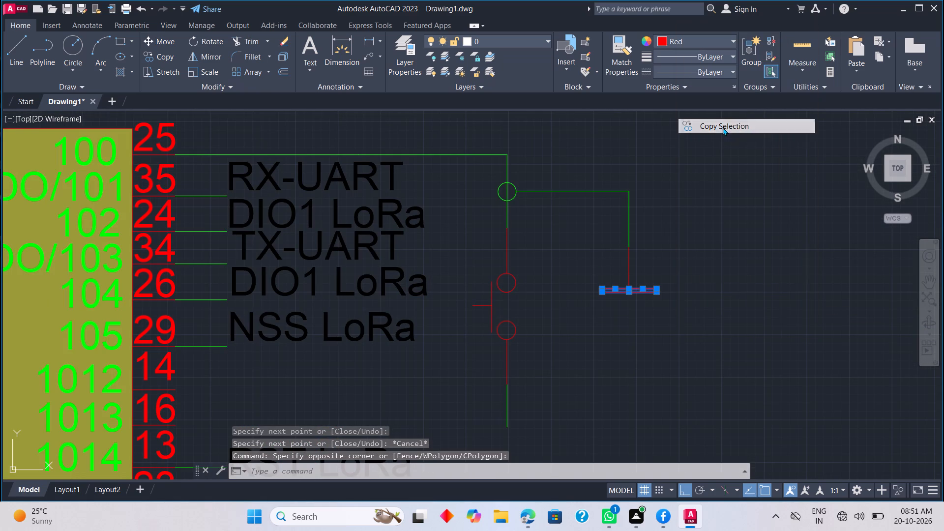
scroll(619, 287, up, 3)
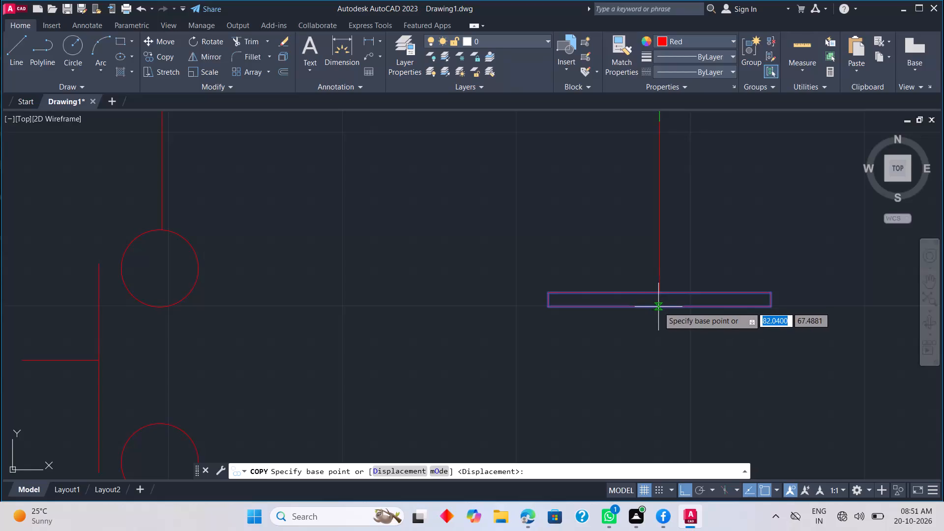
click(659, 307)
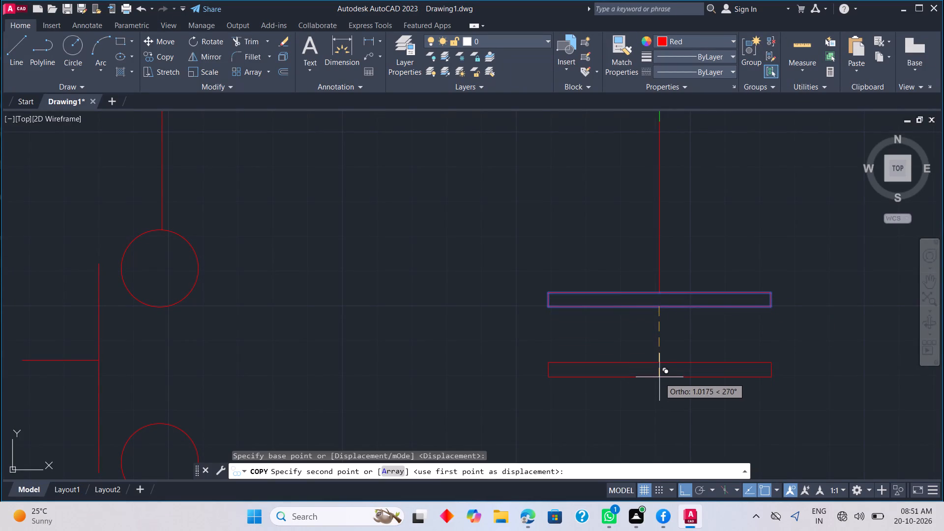
click(659, 384)
key(Escape)
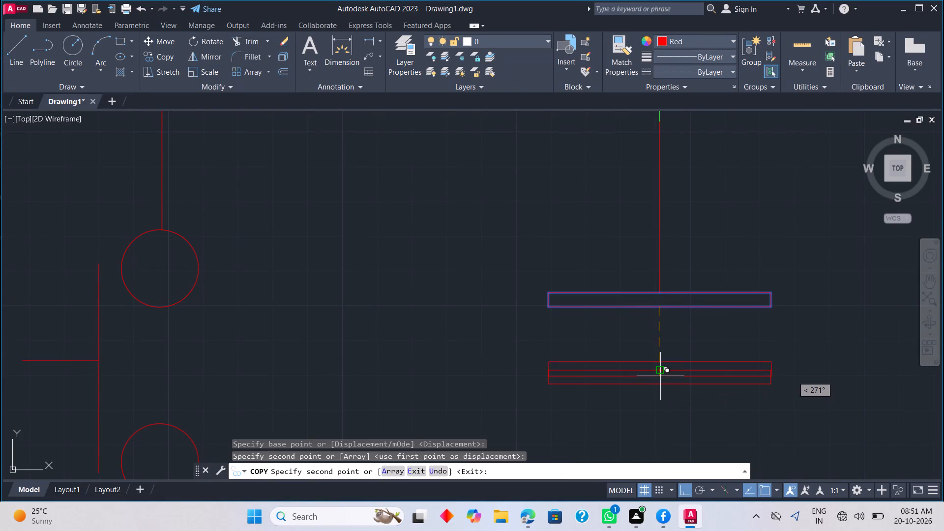
Fill both capacitor plate outlines with a solid red hatch.
text(H)
key(space)
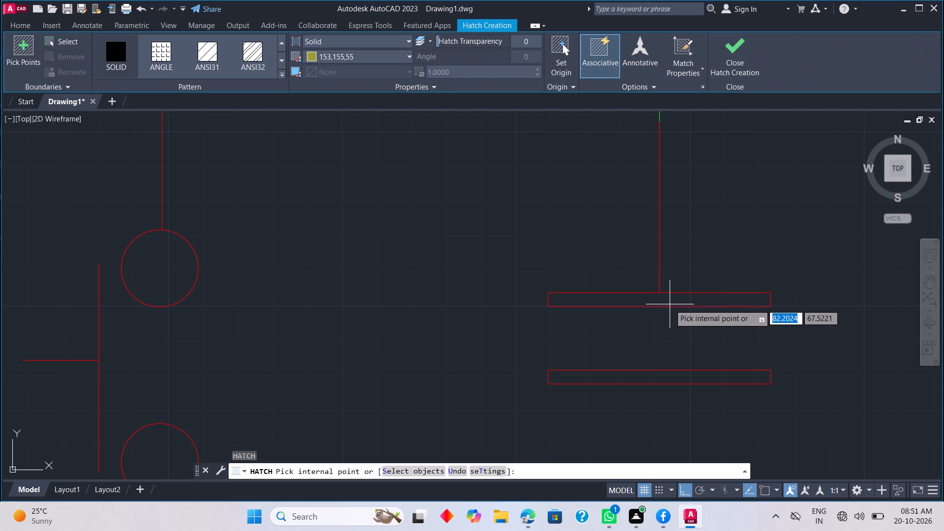
click(362, 54)
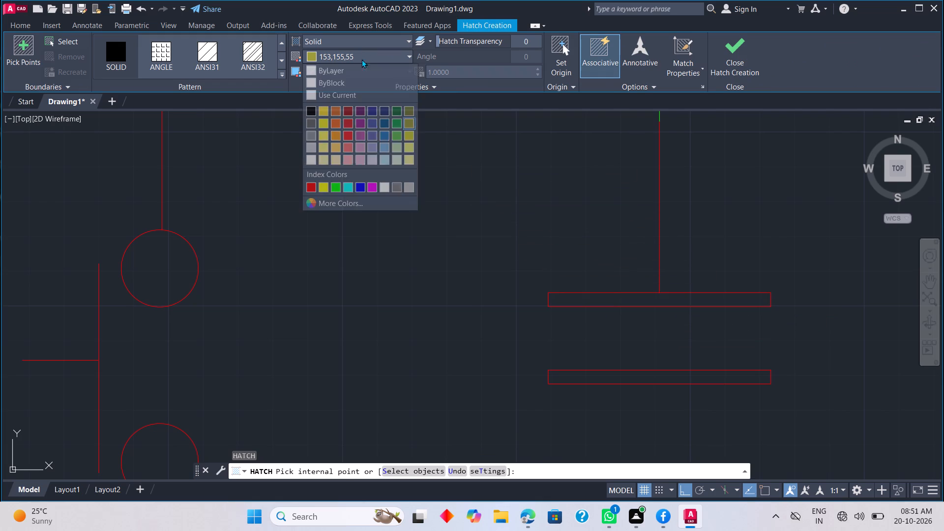
click(307, 187)
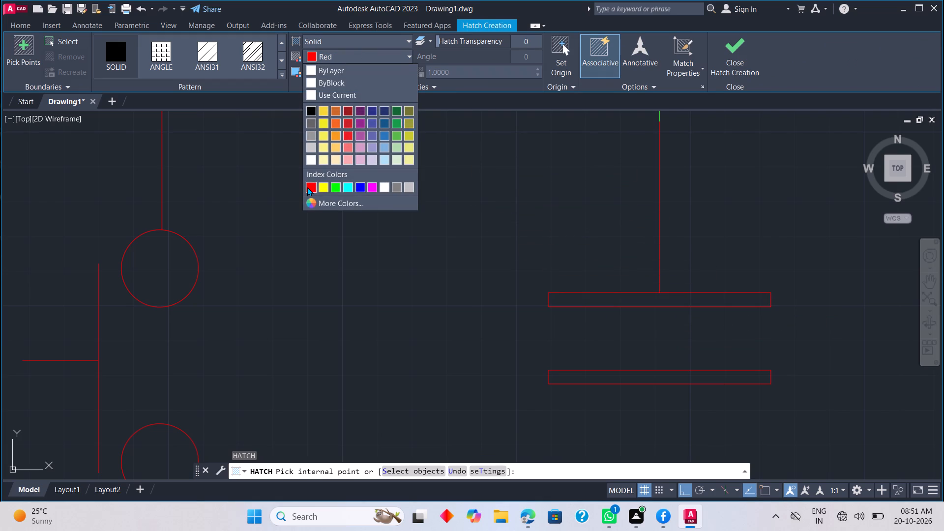
click(569, 298)
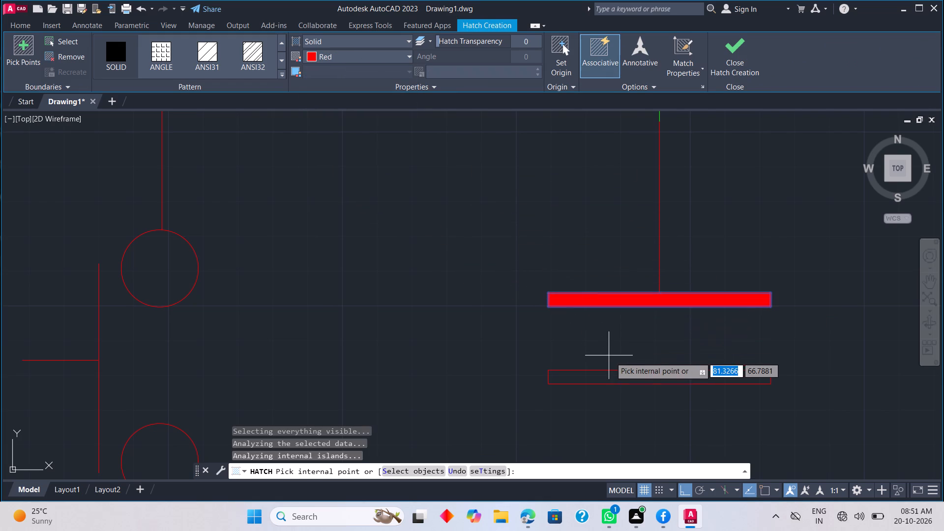
click(614, 377)
key(Escape)
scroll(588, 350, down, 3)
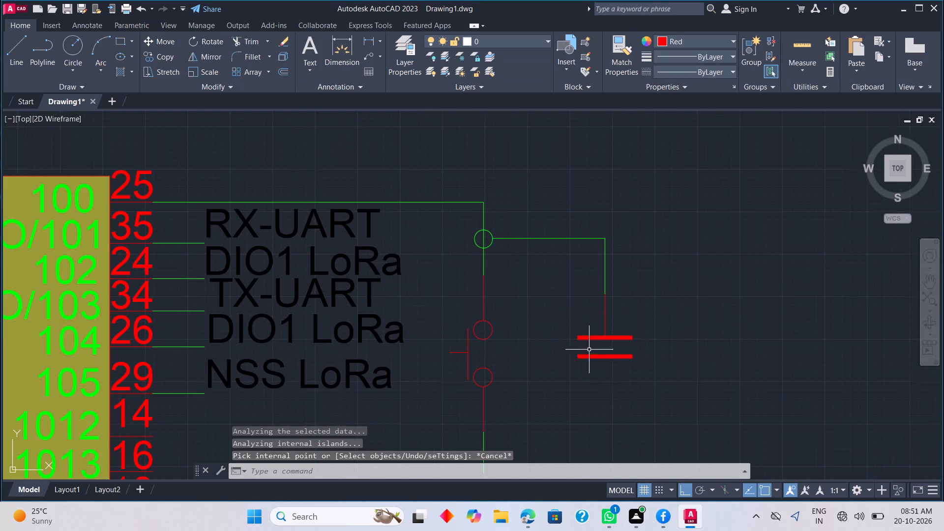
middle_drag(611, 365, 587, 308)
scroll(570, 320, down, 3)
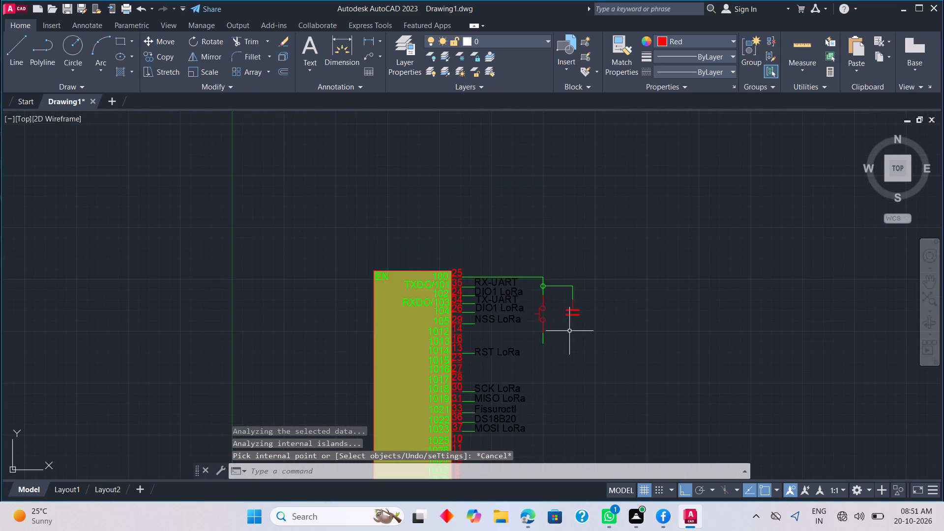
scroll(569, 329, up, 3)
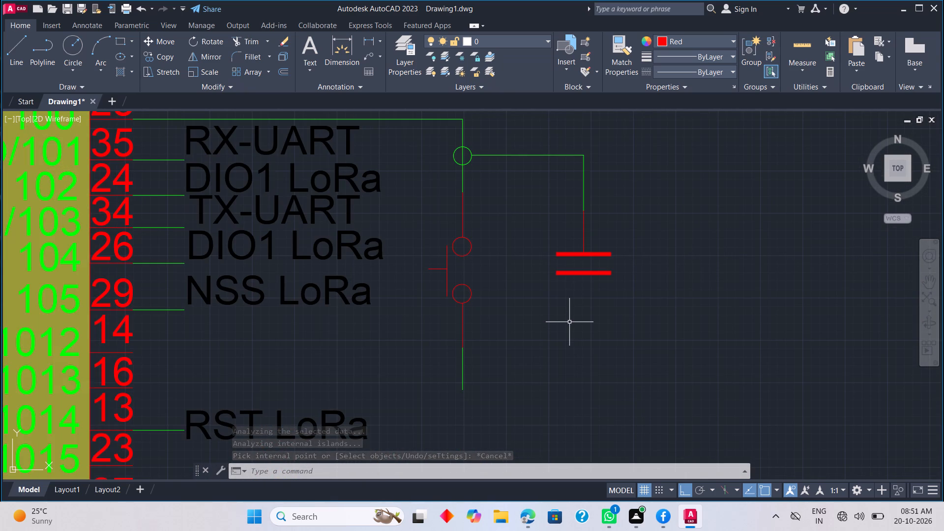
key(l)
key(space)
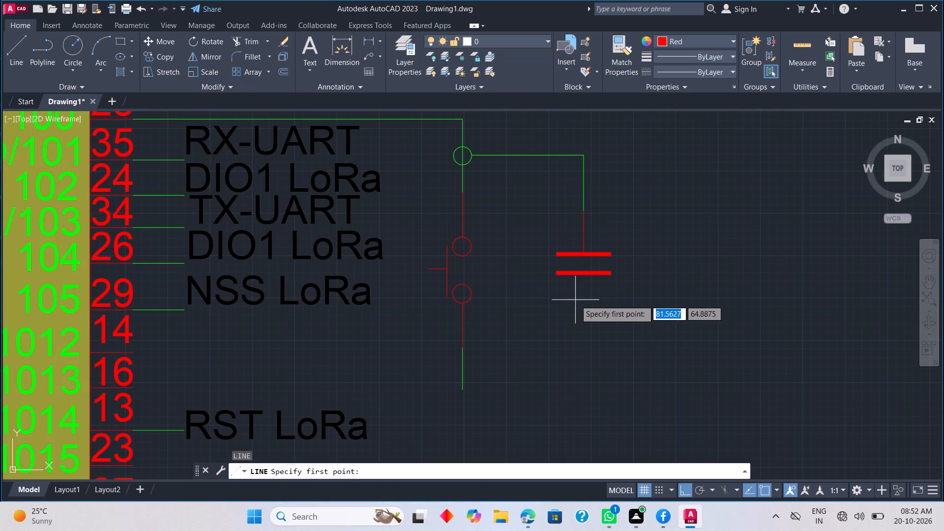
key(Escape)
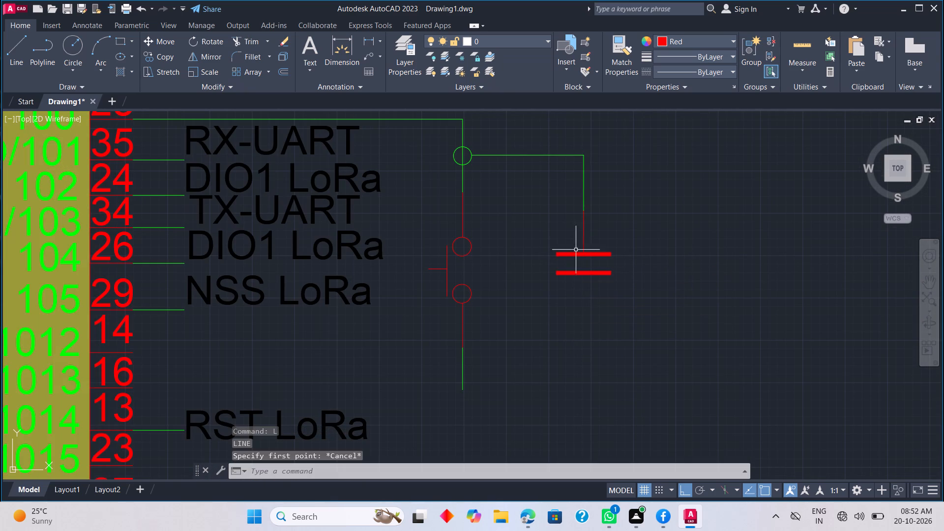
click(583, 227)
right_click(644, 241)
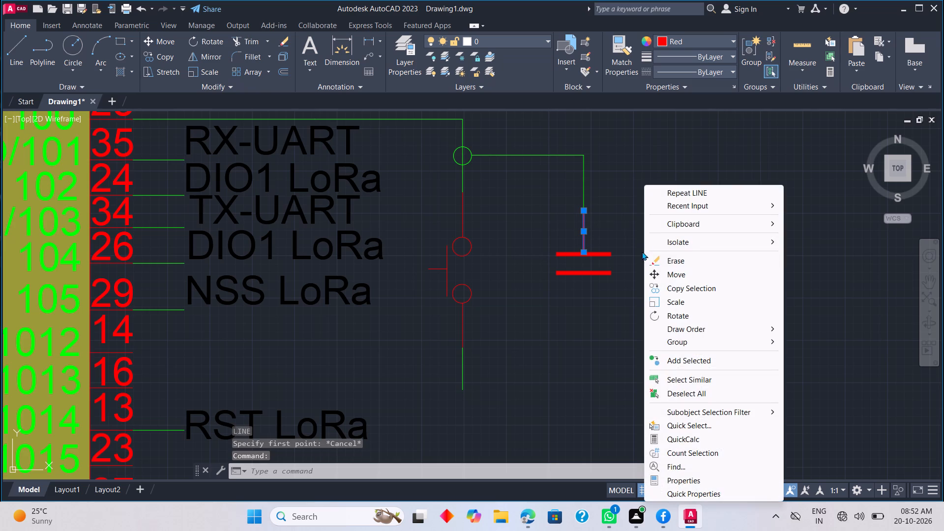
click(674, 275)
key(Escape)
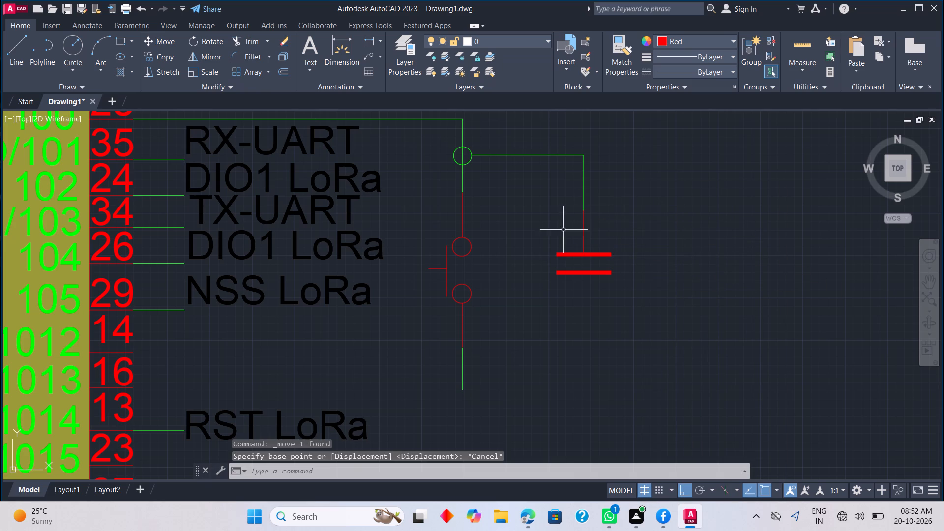
Copy the capacitor's upper red lead from its top end to the midpoint of the lower plate's bottom edge.
click(585, 226)
right_click(608, 233)
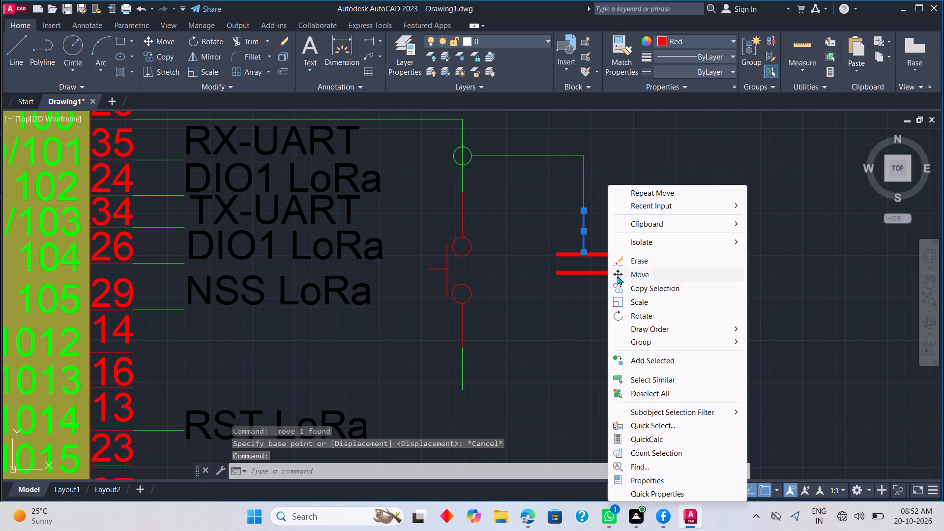
click(617, 284)
click(584, 212)
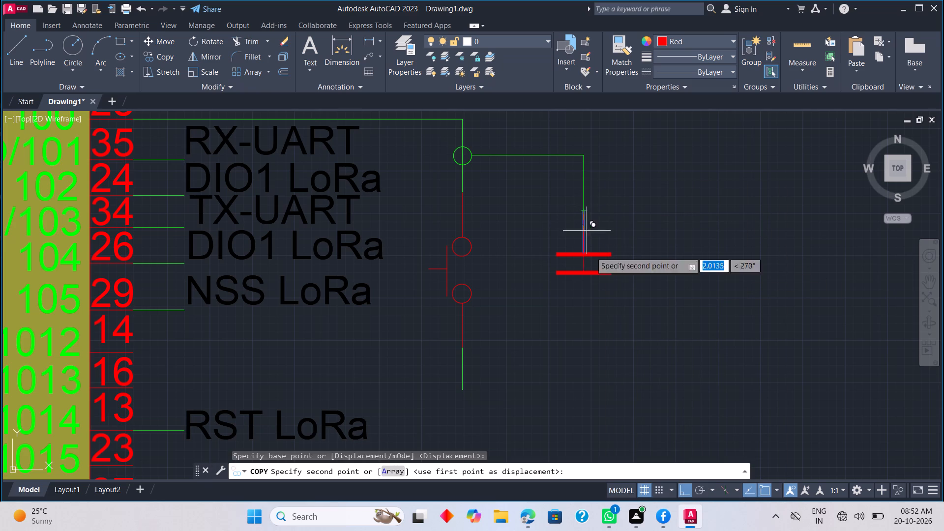
scroll(588, 290, up, 5)
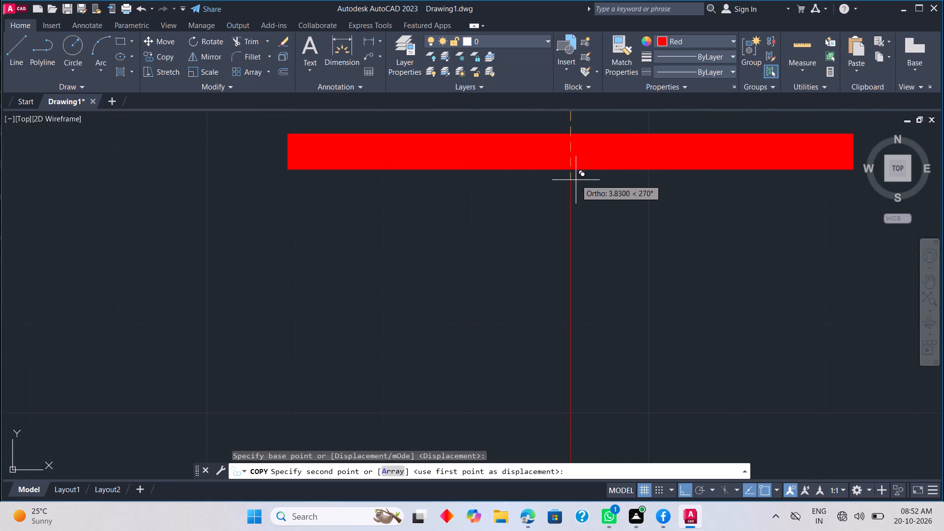
click(570, 171)
key(Escape)
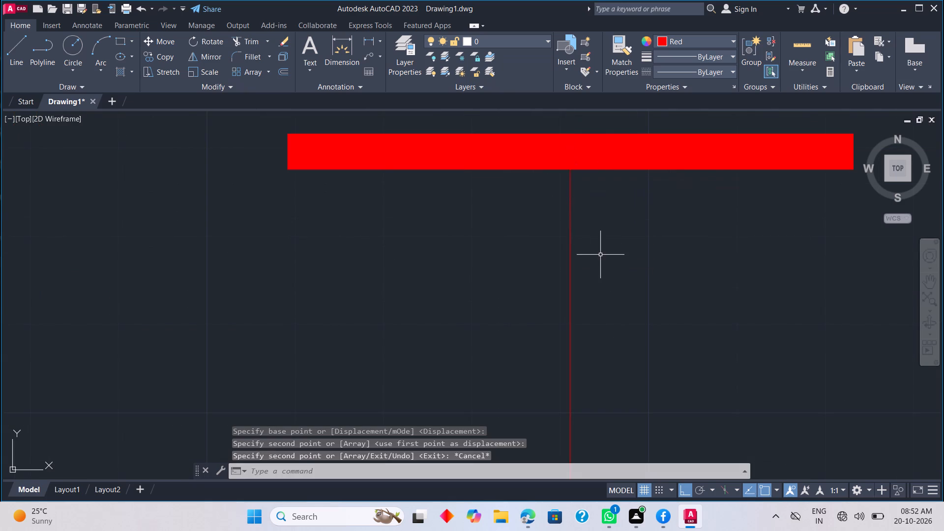
Draw a green horizontal wire from the lower end of the push button's wire to just past the capacitor.
scroll(600, 255, down, 4)
middle_drag(618, 288, 634, 184)
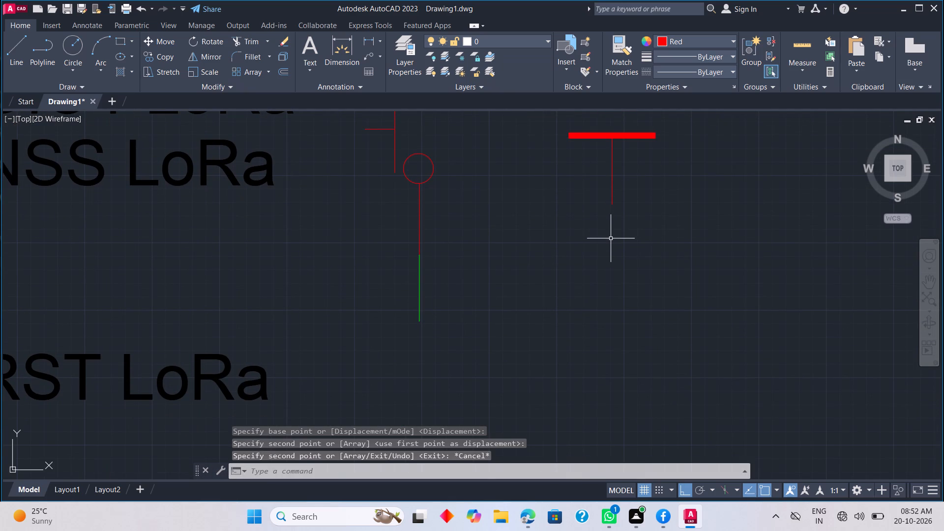
text(L)
key(space)
scroll(618, 186, down, 1)
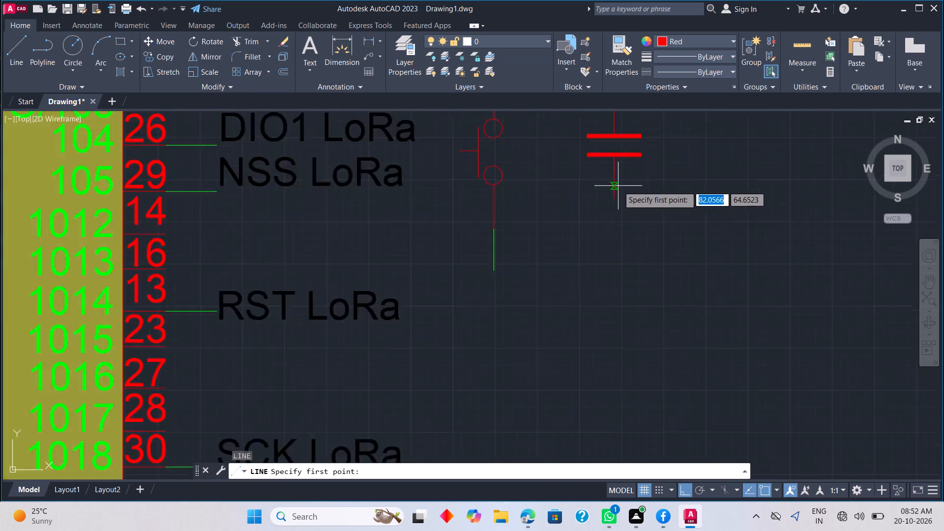
scroll(618, 186, down, 2)
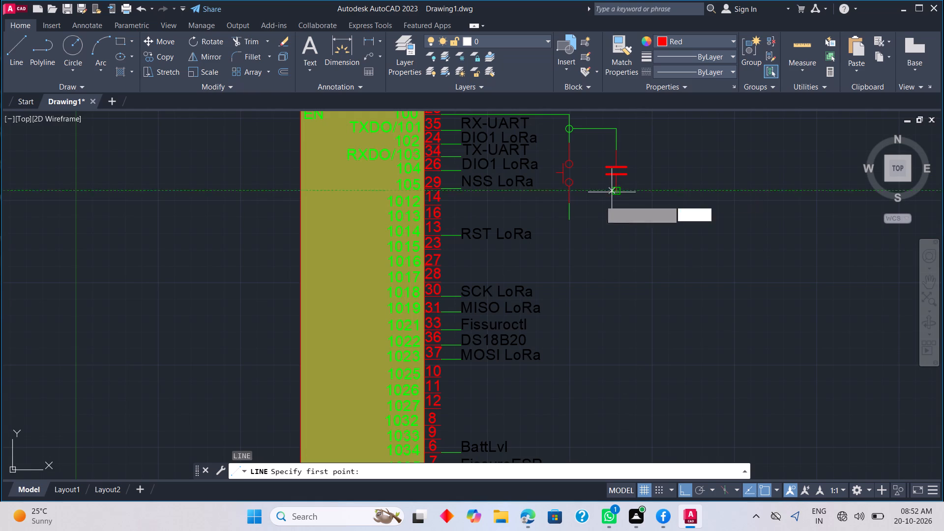
click(678, 42)
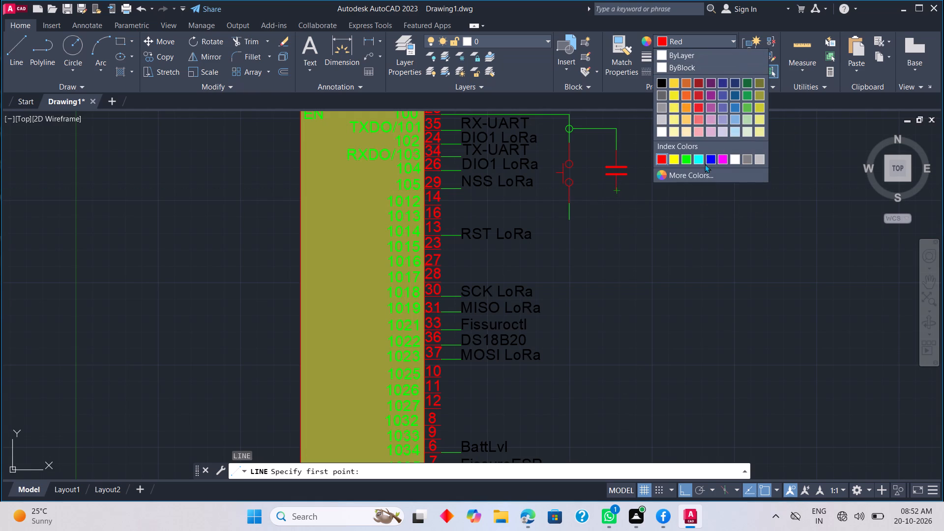
click(685, 161)
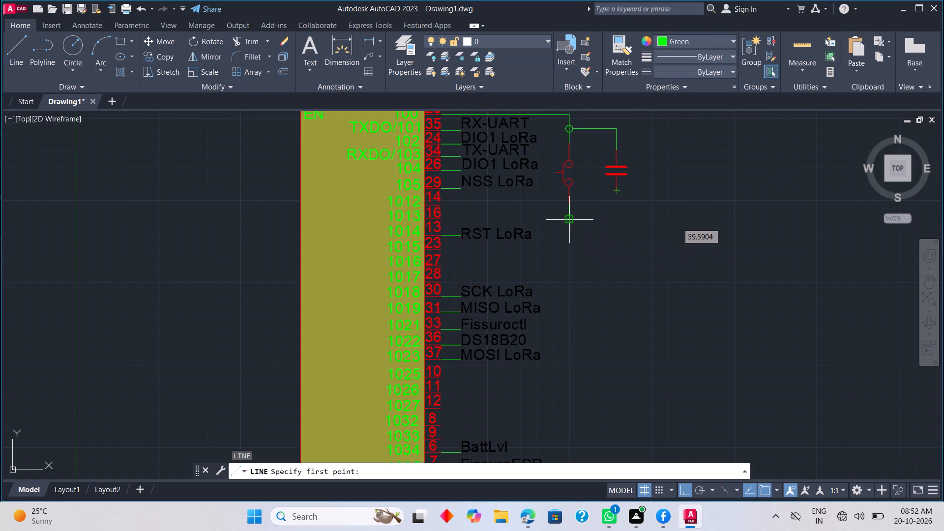
click(572, 223)
click(636, 224)
key(Escape)
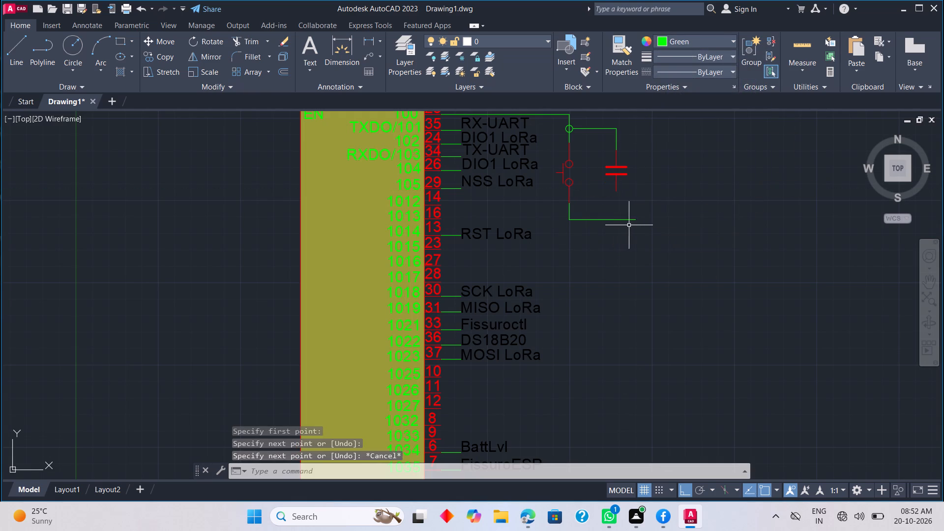
Draw a green vertical wire from the capacitor's lower lead down across the horizontal green wire.
key(space)
click(613, 192)
click(618, 250)
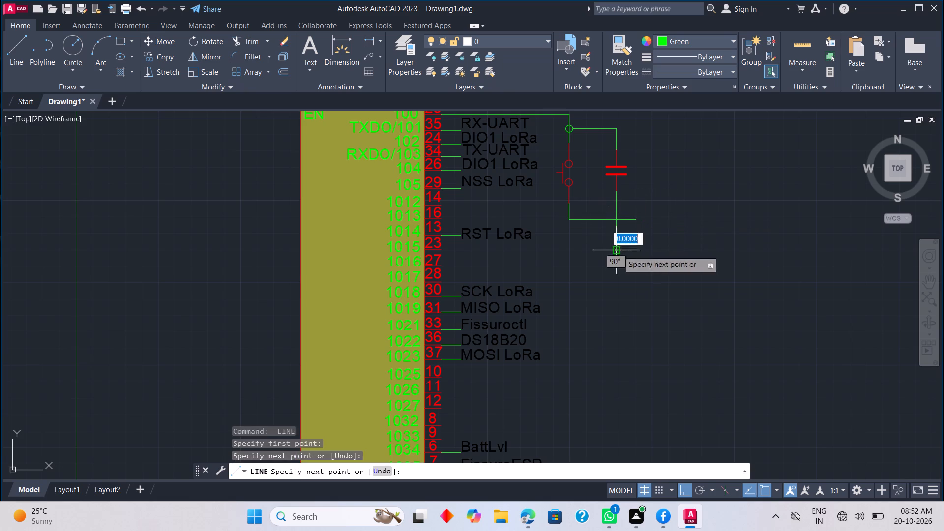
key(Escape)
Trim the two green wire ends that overhang the corner below the capacitor.
key(t)
key(r)
key(space)
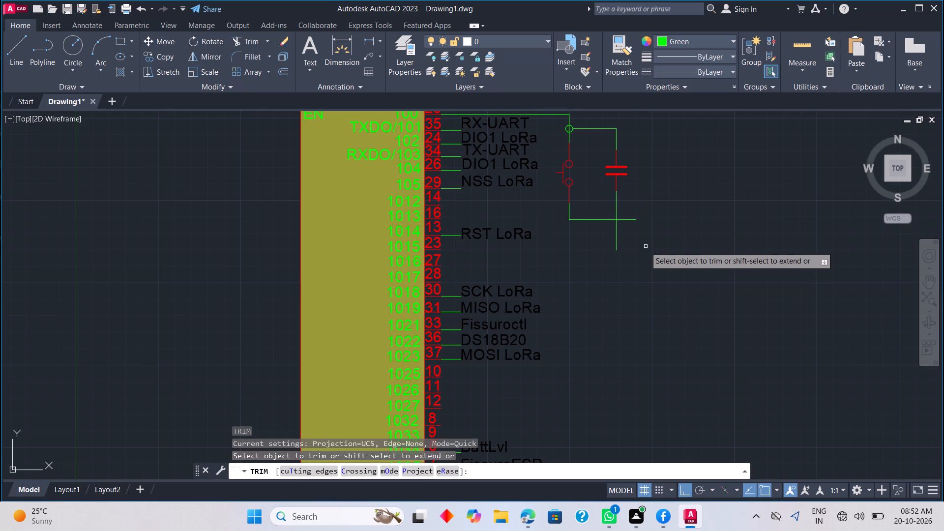
drag(631, 205, 611, 241)
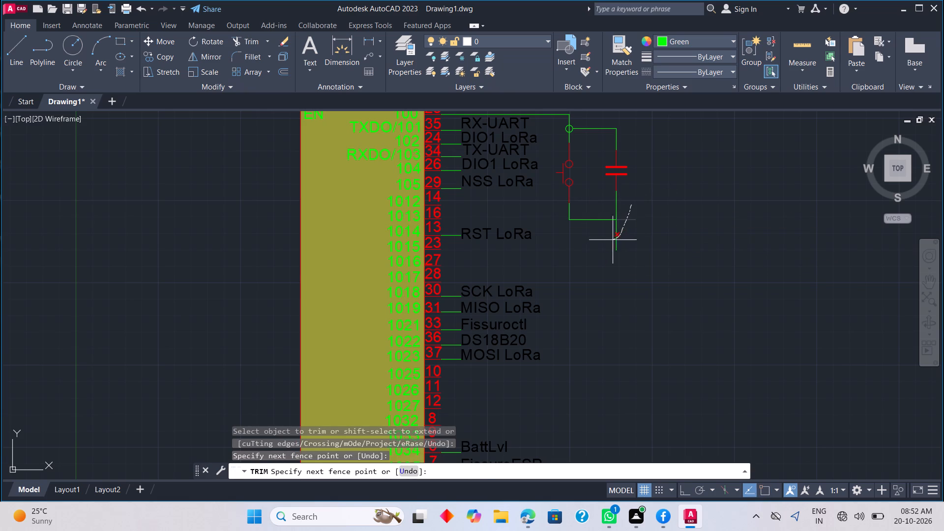
drag(611, 241, 604, 243)
key(Escape)
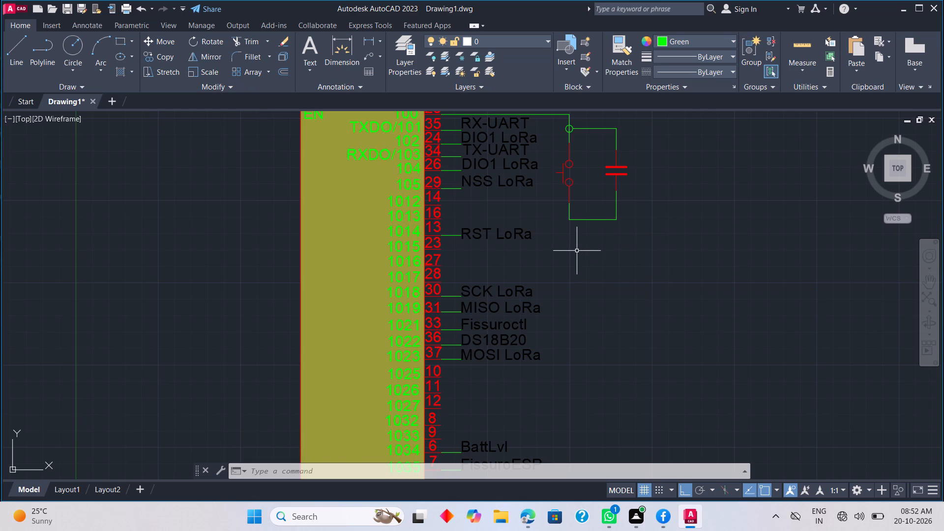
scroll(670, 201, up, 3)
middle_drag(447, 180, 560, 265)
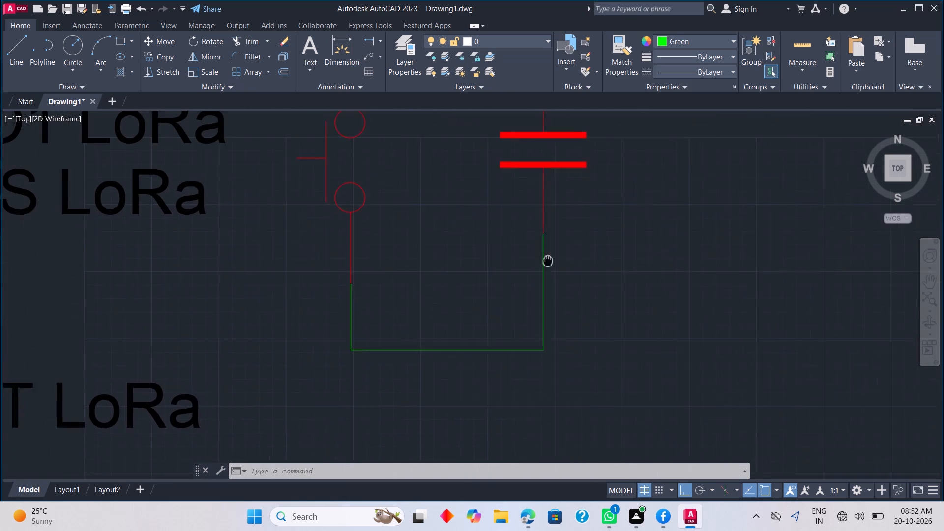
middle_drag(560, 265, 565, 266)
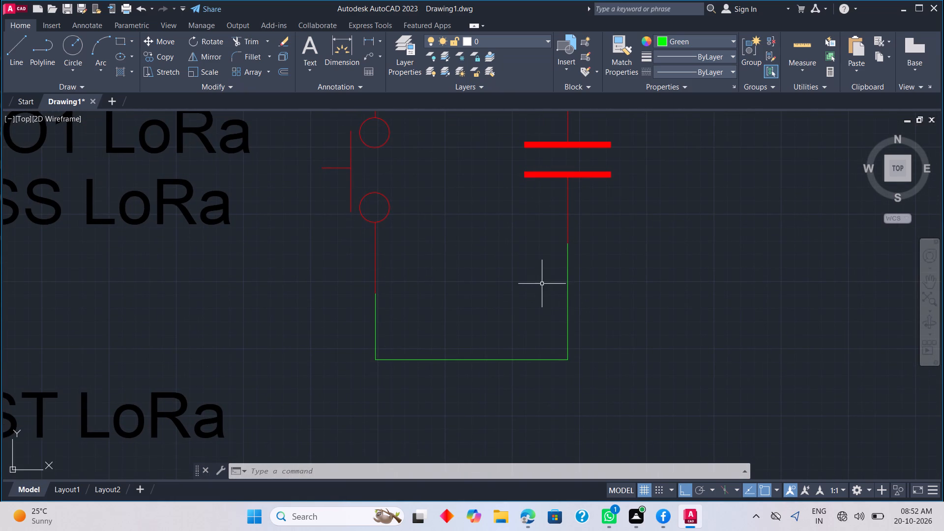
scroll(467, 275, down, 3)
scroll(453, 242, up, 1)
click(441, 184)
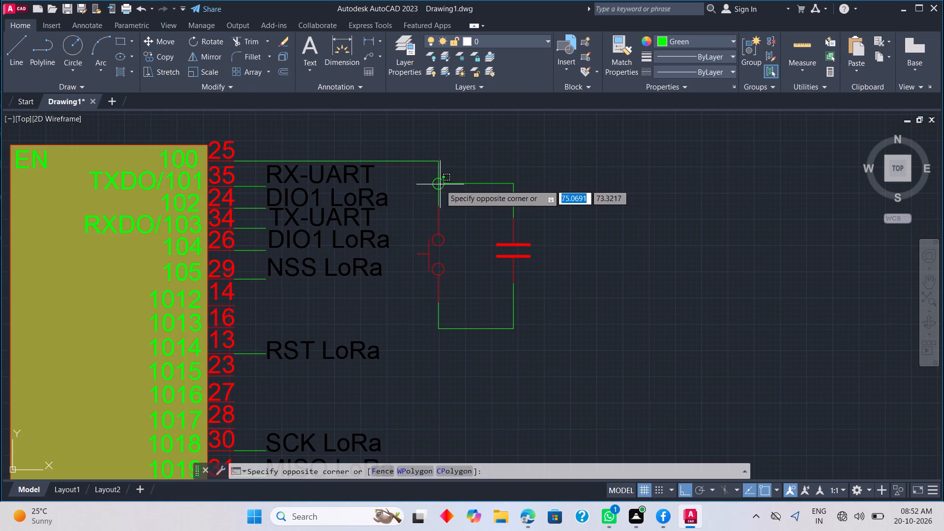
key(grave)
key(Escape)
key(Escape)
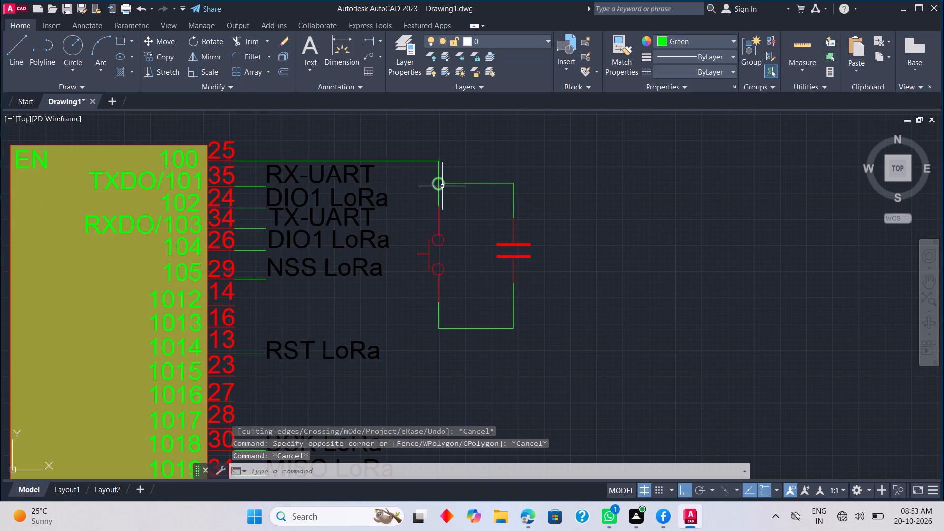
Copy the upper green junction circle from its centre to the midpoint of the bottom horizontal green wire.
click(442, 186)
right_click(457, 207)
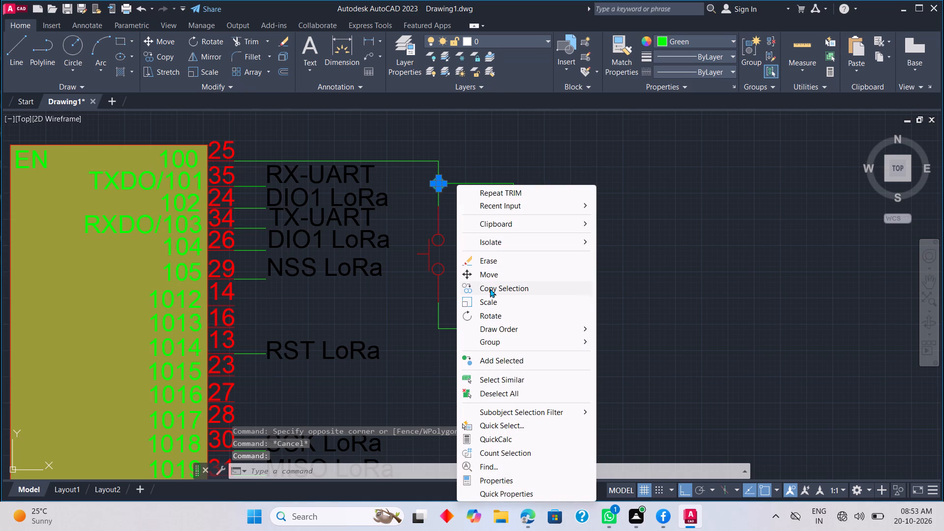
click(490, 289)
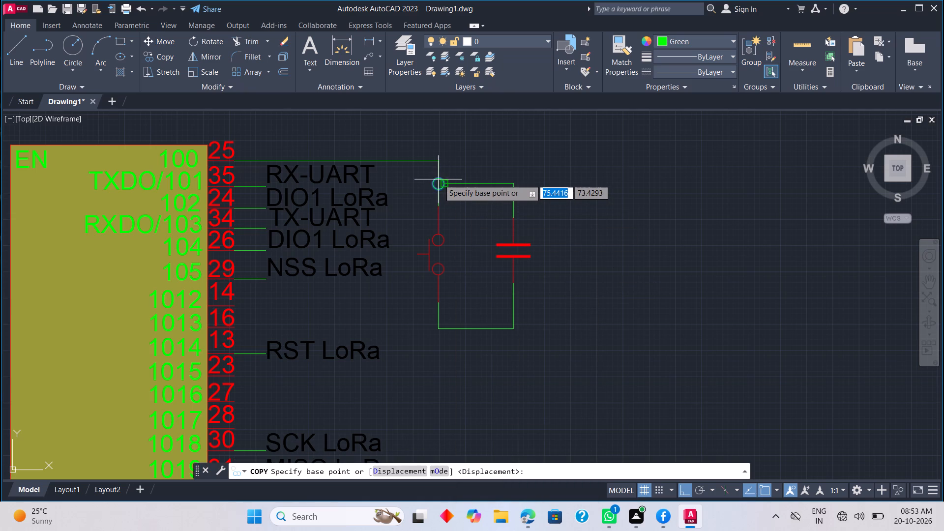
scroll(438, 181, up, 3)
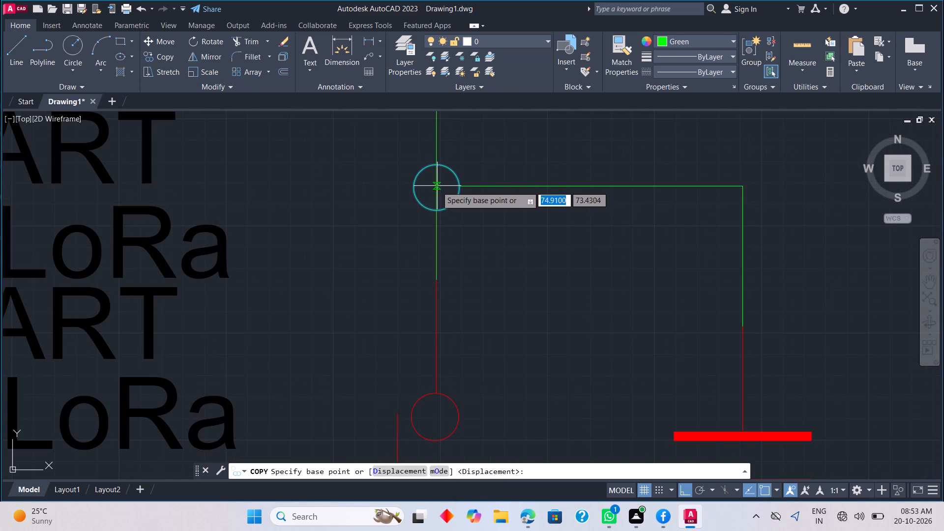
click(436, 186)
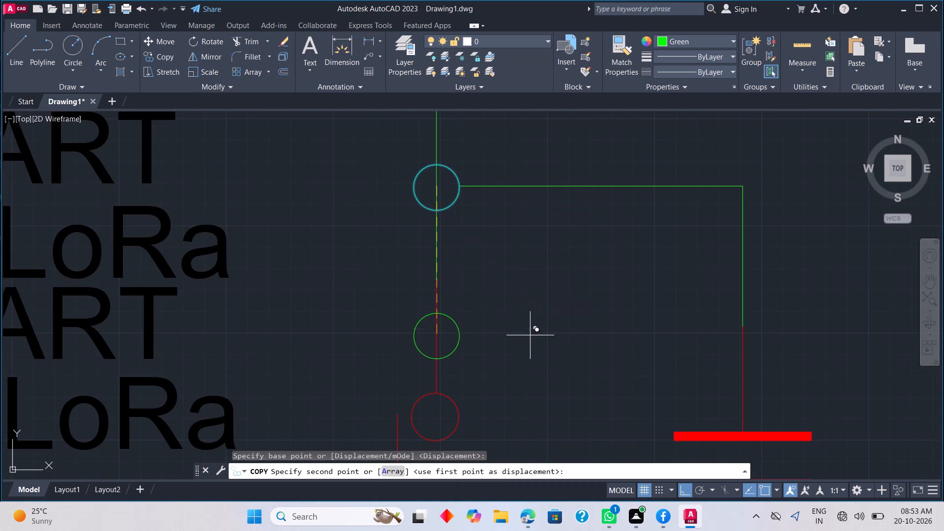
middle_drag(532, 340, 514, 223)
click(685, 492)
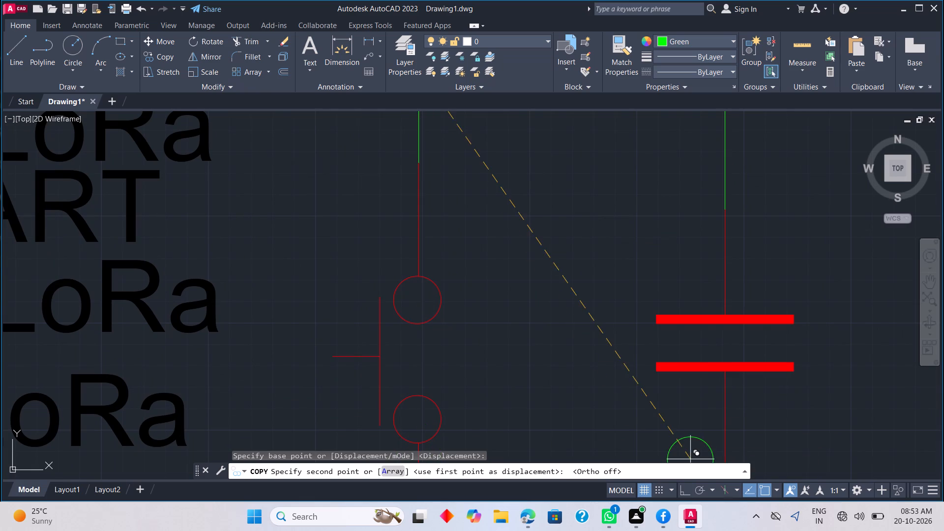
middle_drag(631, 426, 579, 274)
middle_drag(555, 341, 553, 221)
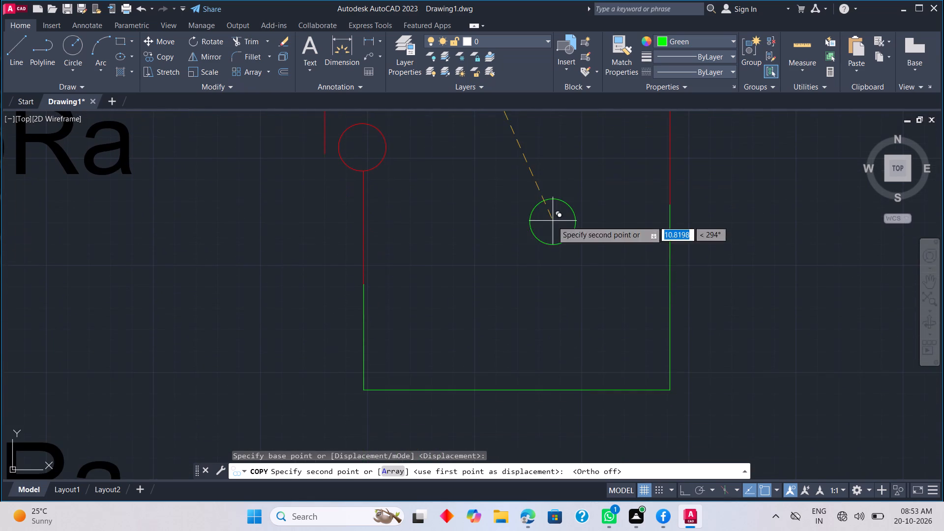
click(513, 390)
key(Escape)
Hatch both green junction circles with a solid green fill, covering both halves of each circle.
scroll(564, 395, down, 2)
middle_drag(563, 395, 579, 341)
key(h)
key(space)
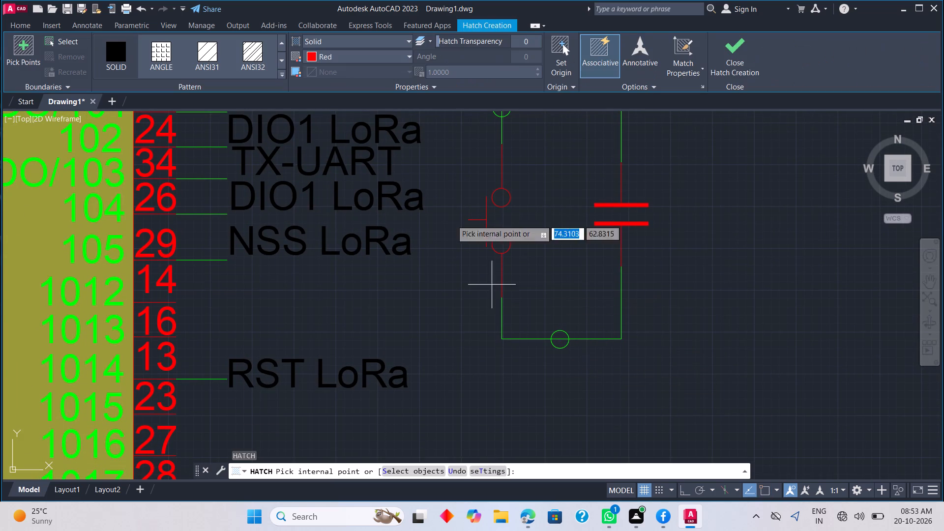
click(358, 59)
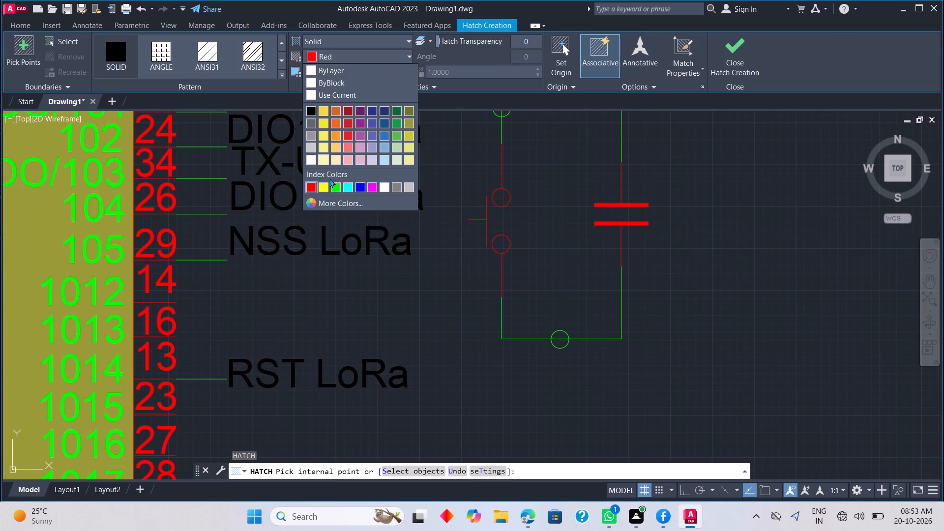
click(334, 182)
middle_drag(528, 165, 555, 281)
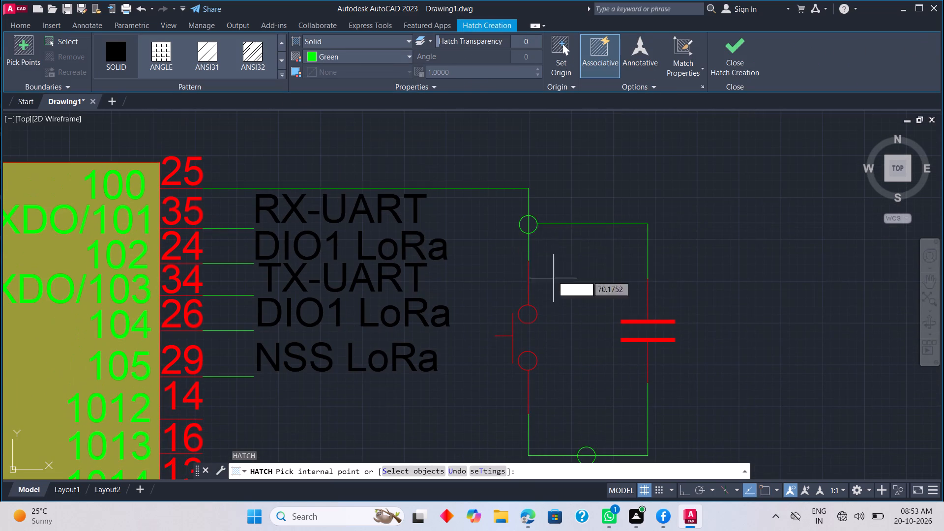
click(531, 229)
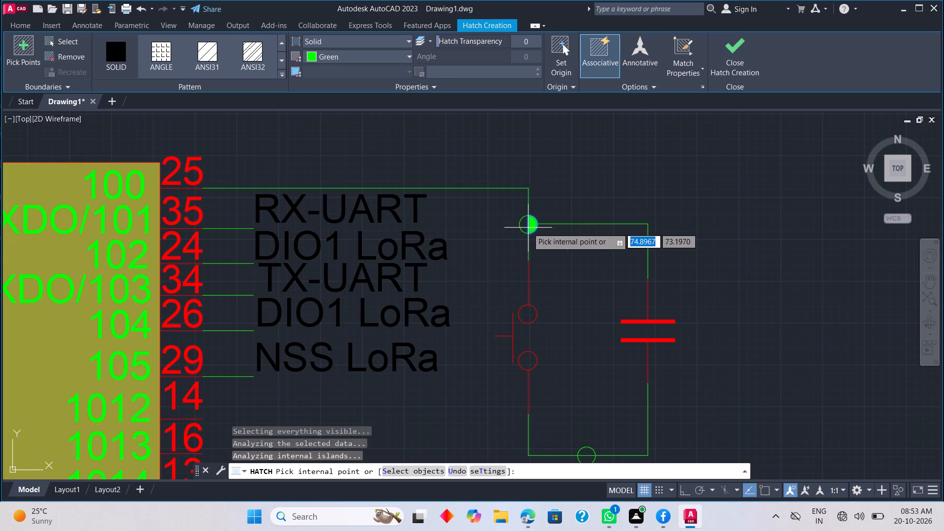
click(522, 226)
middle_drag(580, 371, 569, 257)
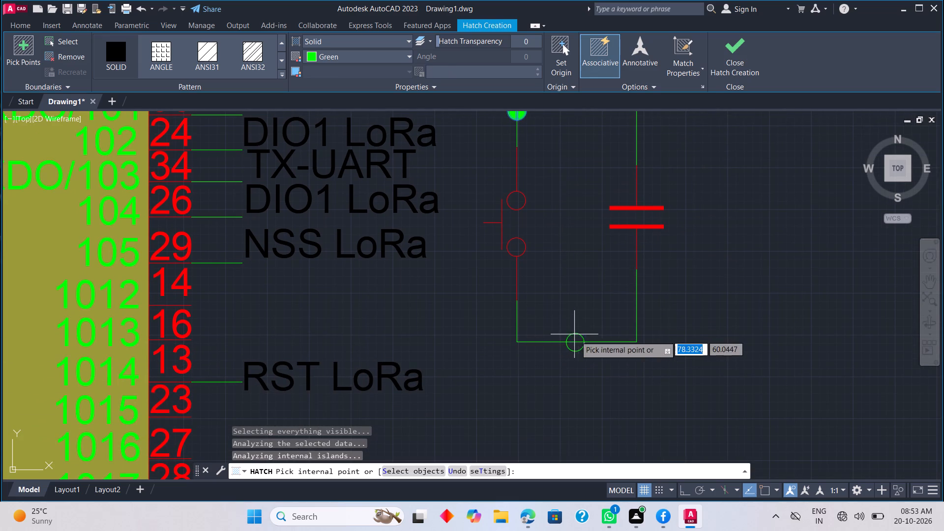
click(578, 339)
click(576, 348)
key(Escape)
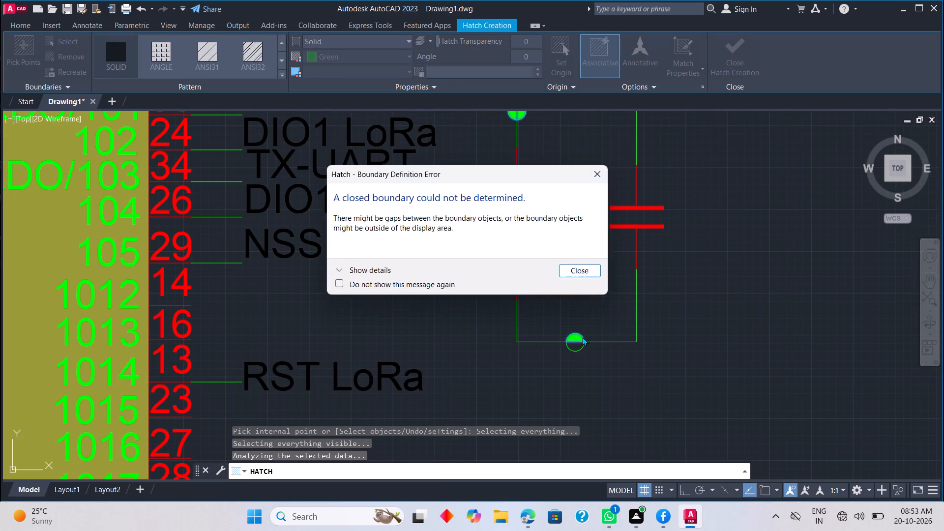
key(Escape)
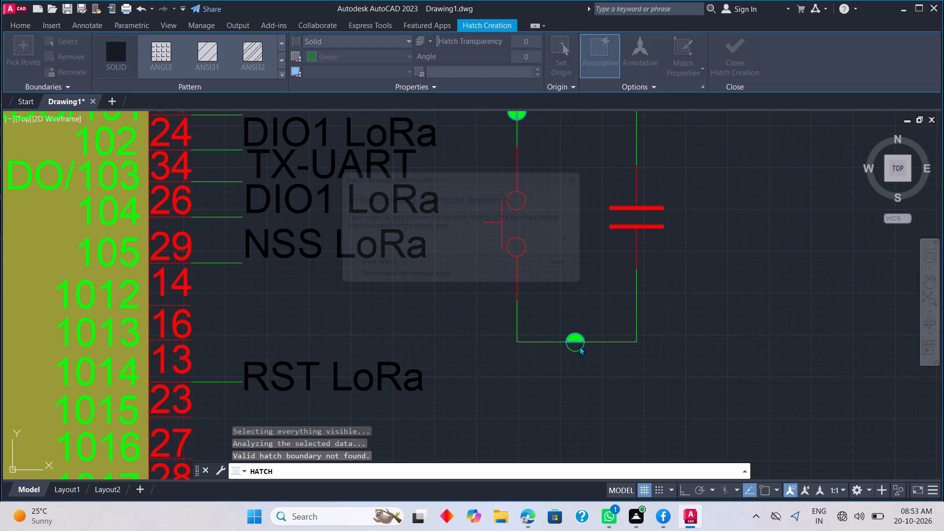
scroll(576, 330, up, 6)
click(573, 405)
key(Escape)
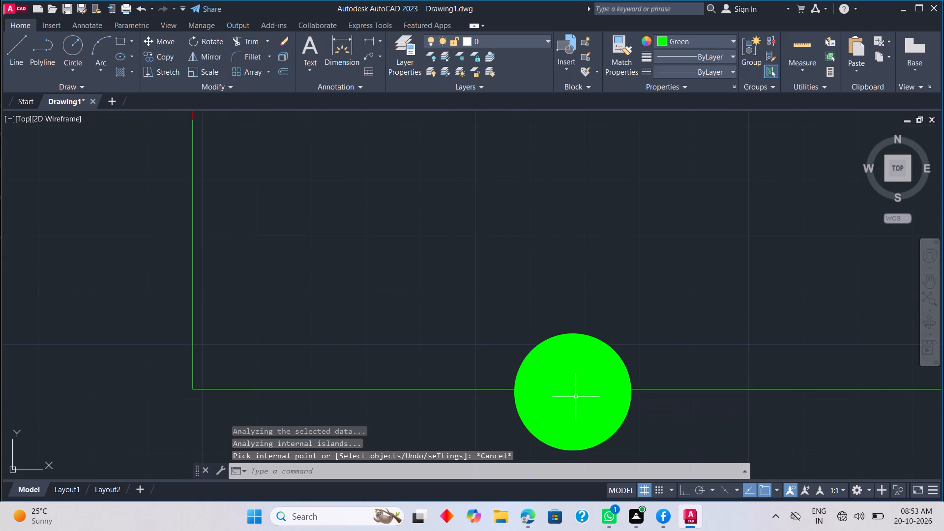
scroll(595, 310, down, 3)
key(Escape)
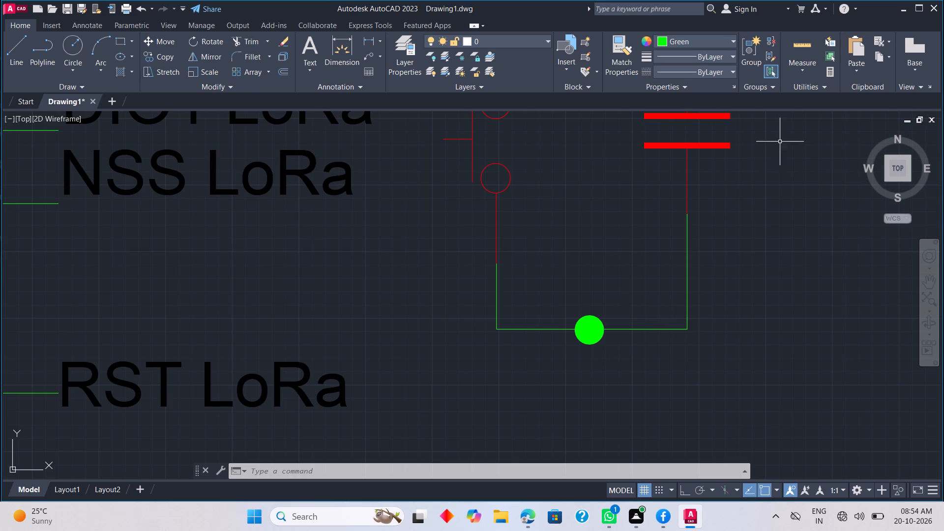
Draw a green vertical wire about 2.8 units long straight down from the bottom of the lower junction circle, with Ortho on.
scroll(709, 333, down, 3)
middle_drag(640, 347, 630, 294)
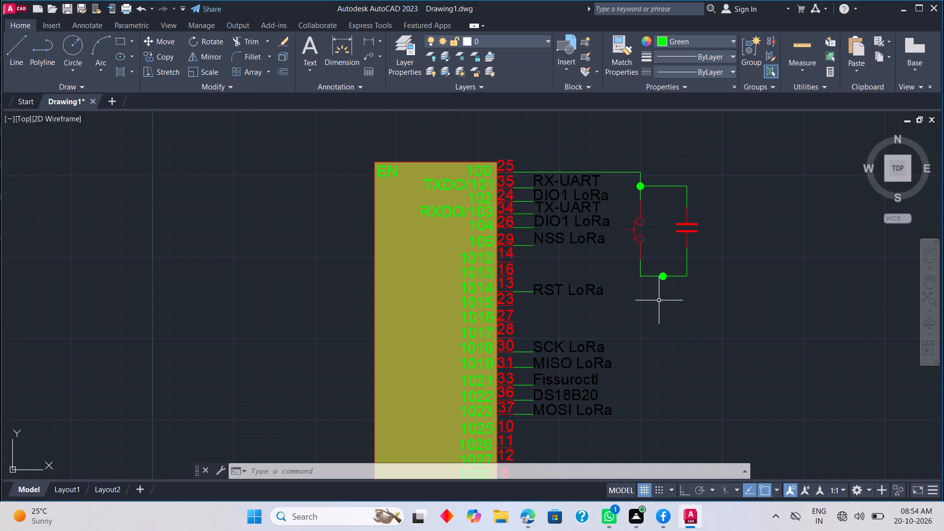
middle_drag(705, 274, 665, 277)
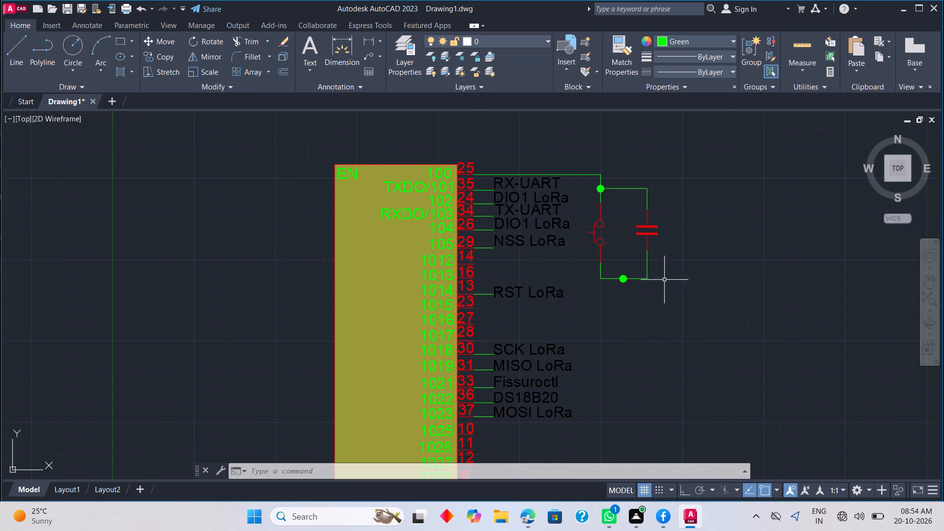
scroll(656, 304, down, 1)
scroll(635, 307, up, 1)
text(L)
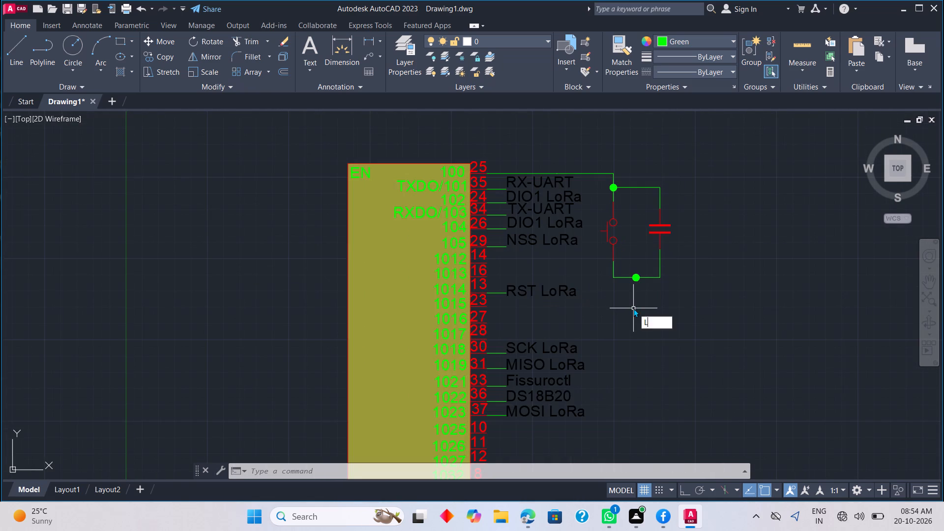
key(space)
click(637, 286)
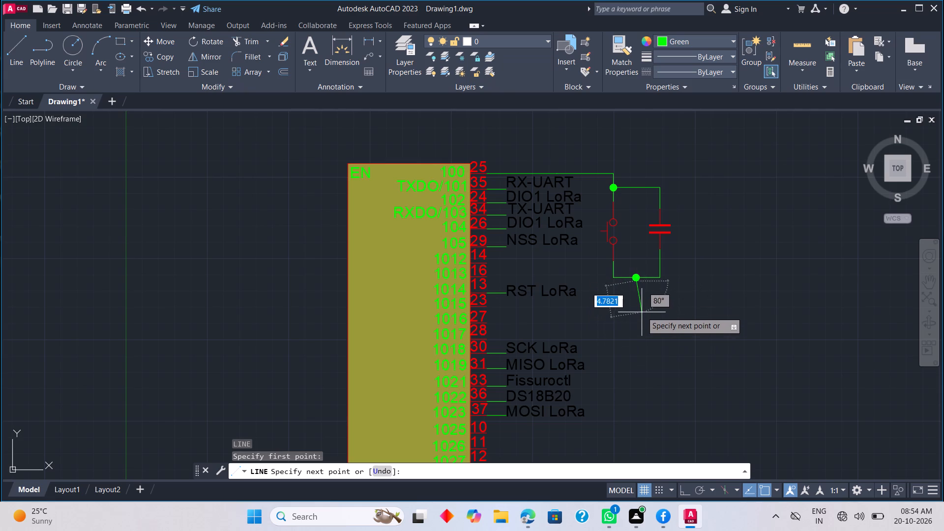
scroll(642, 312, up, 3)
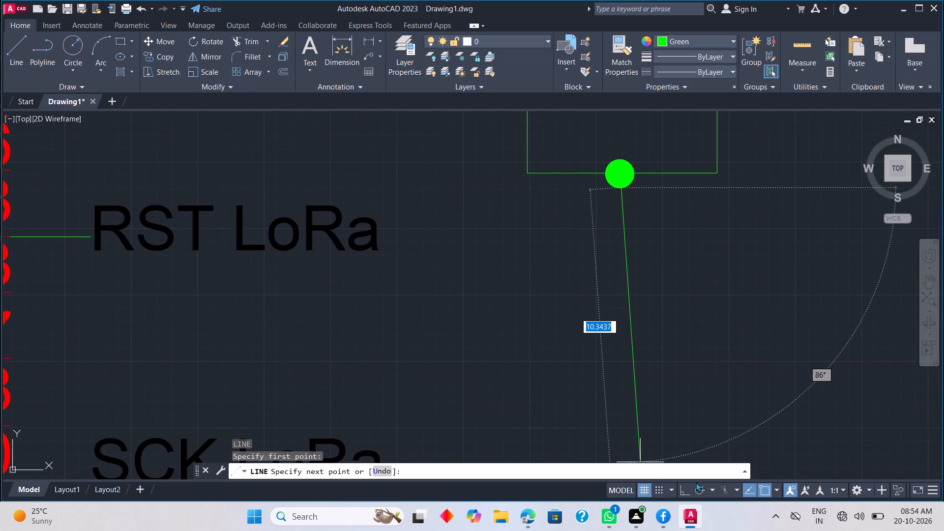
click(689, 490)
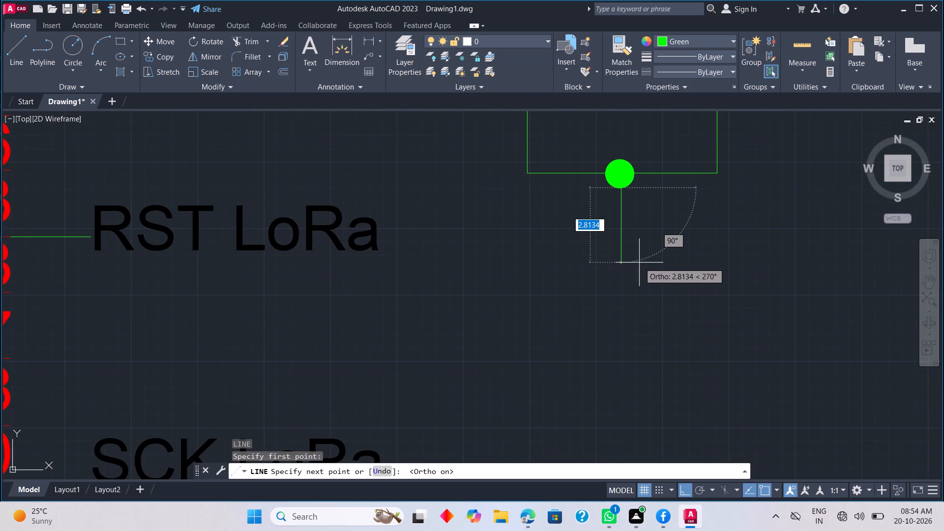
key(Escape)
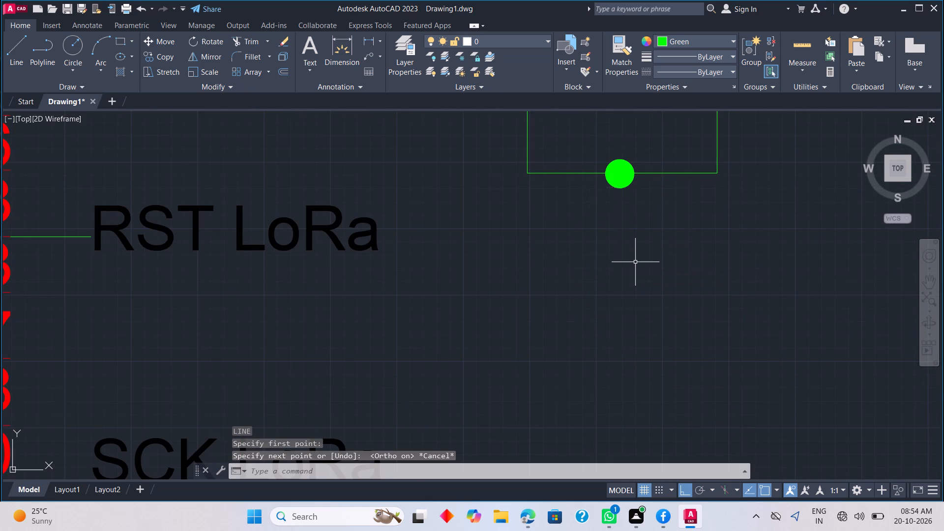
text(L)
key(space)
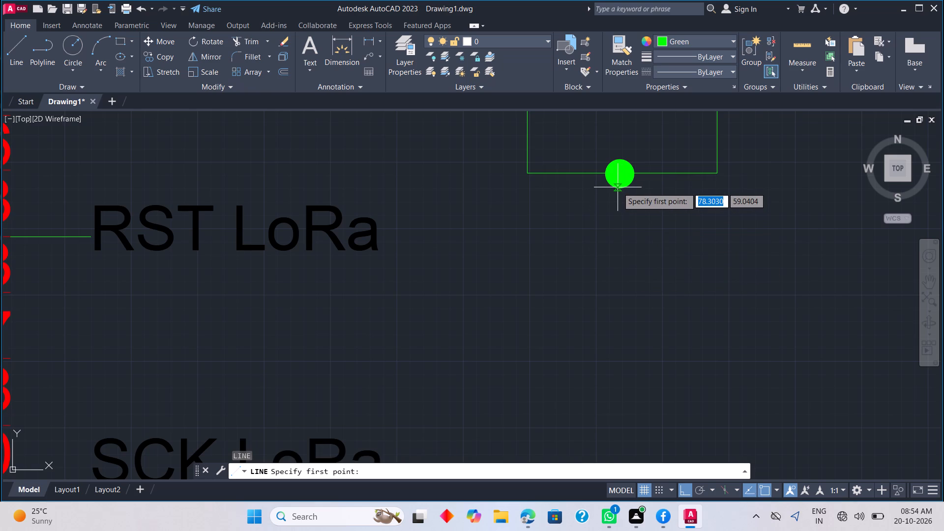
click(621, 190)
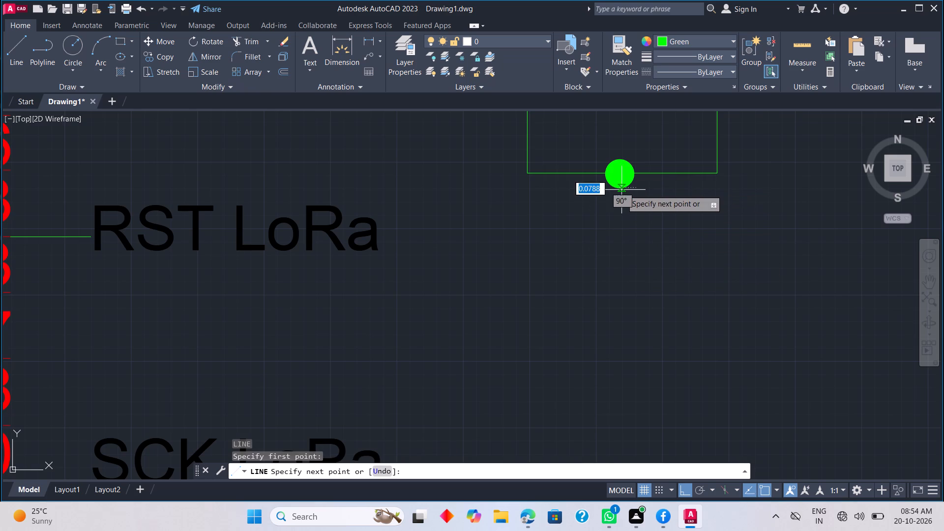
click(624, 262)
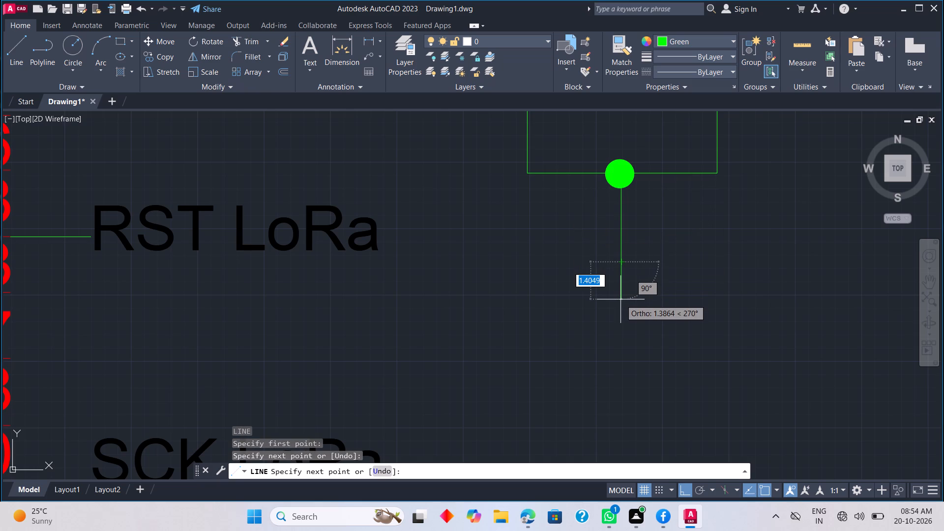
key(Escape)
Draw a red horizontal line 1.5 units long to the left from the lower end of the new vertical wire.
click(695, 44)
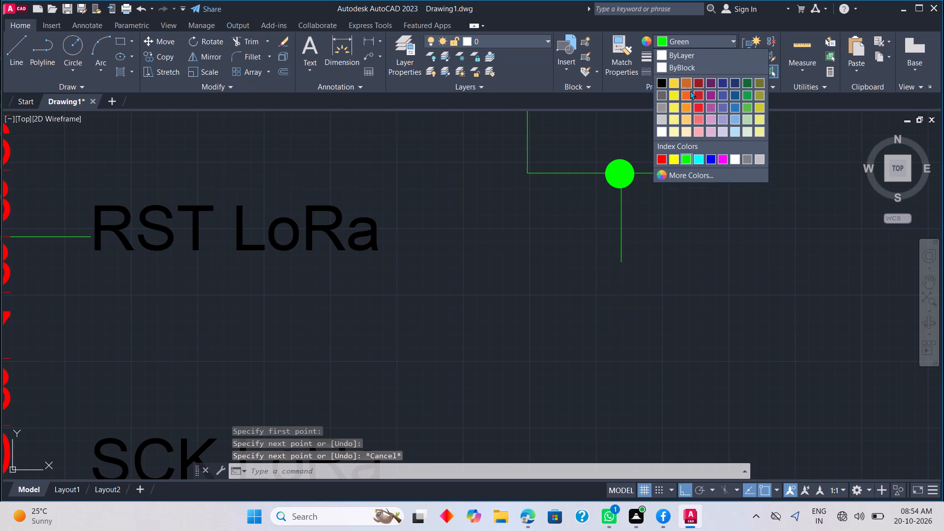
click(665, 160)
key(space)
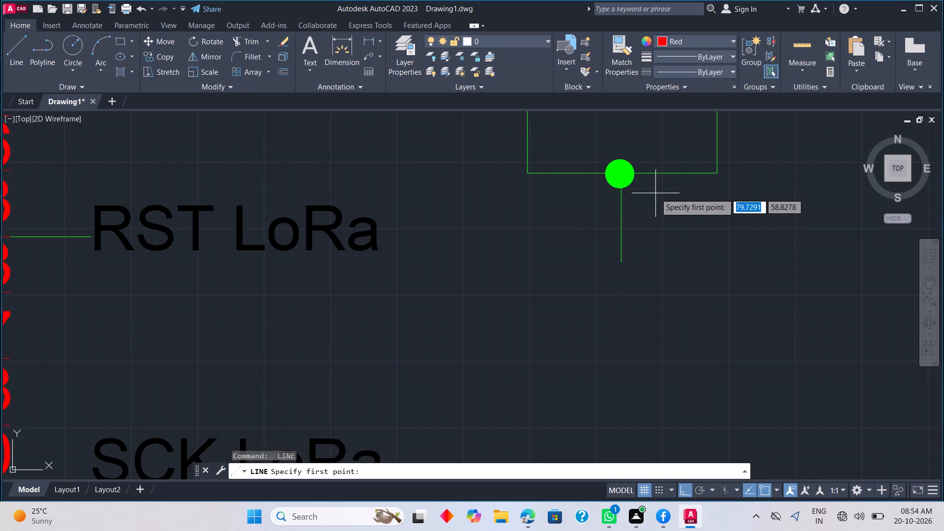
click(625, 265)
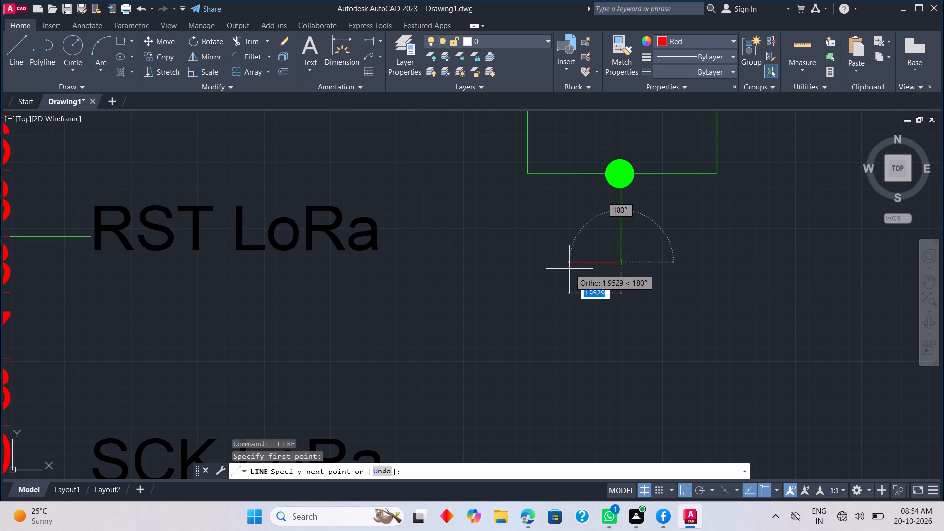
text(1.)
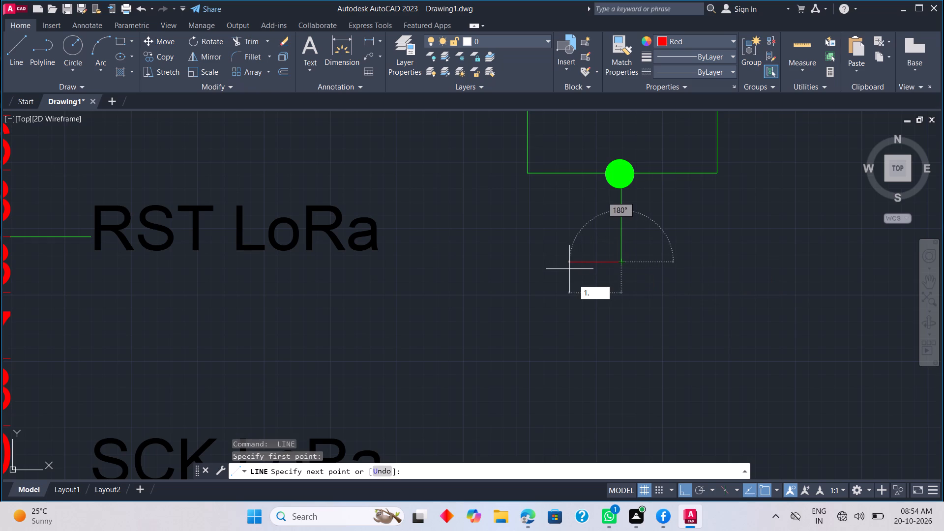
key(5)
key(Return)
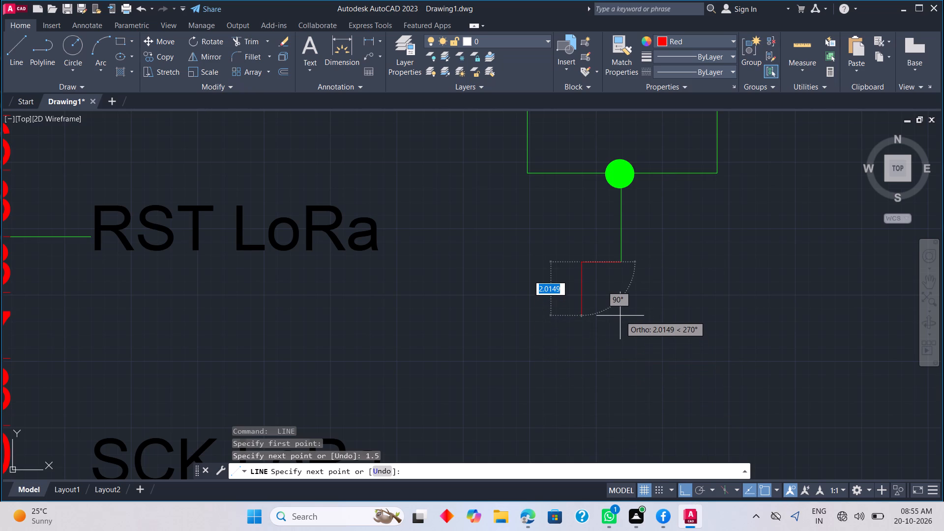
key(Escape)
Complete a downward-pointing red triangle: 1.5-unit top edge right of the wire, then slanted sides meeting below the wire, with Ortho off.
key(space)
click(621, 263)
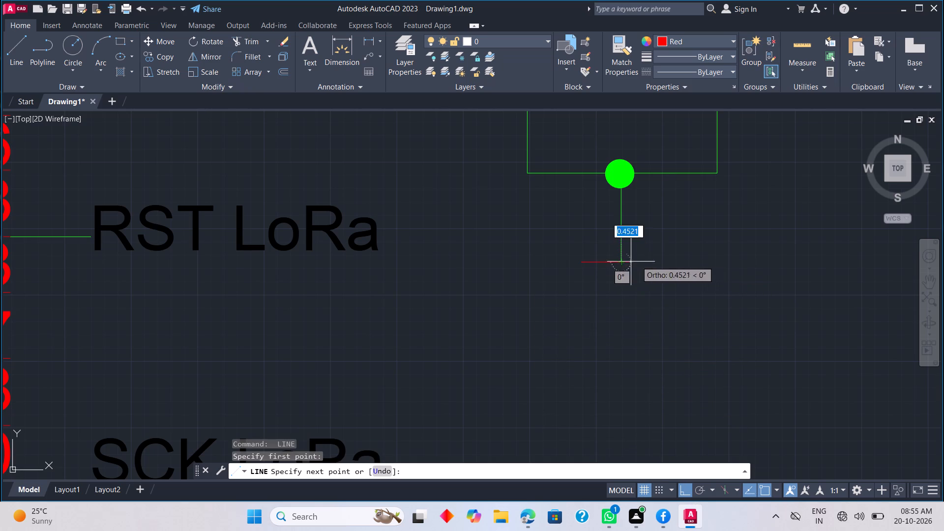
text(1.5)
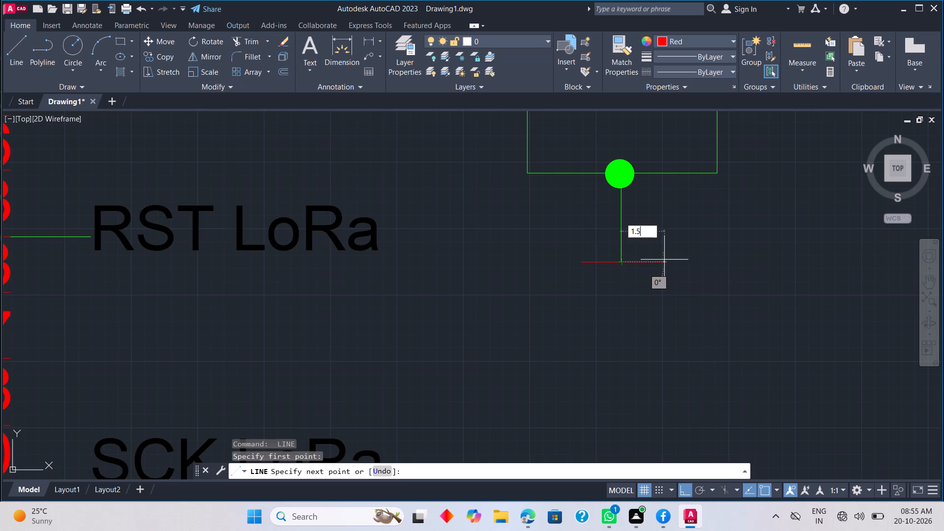
key(Return)
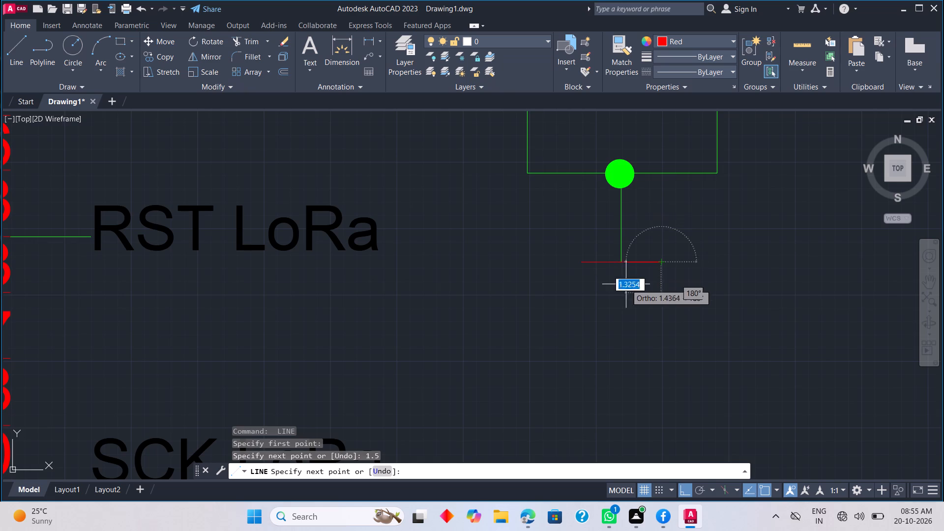
click(687, 492)
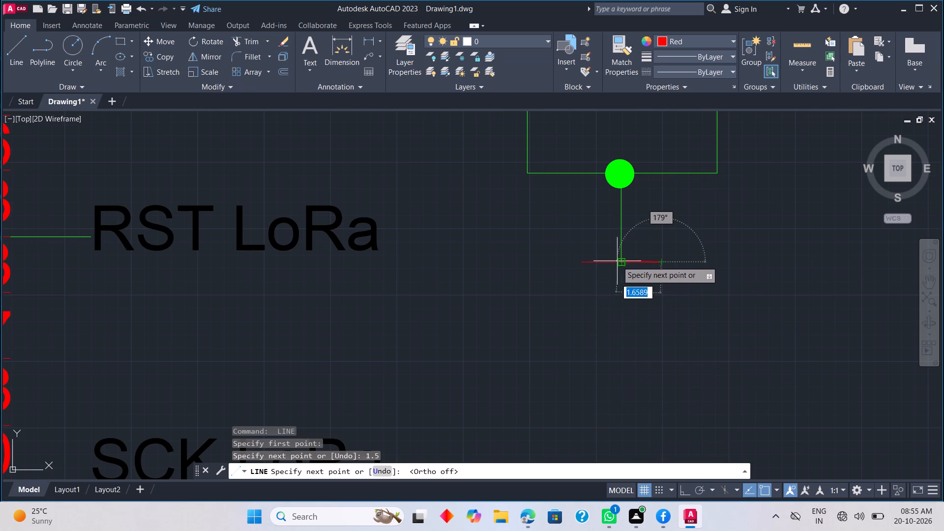
click(618, 320)
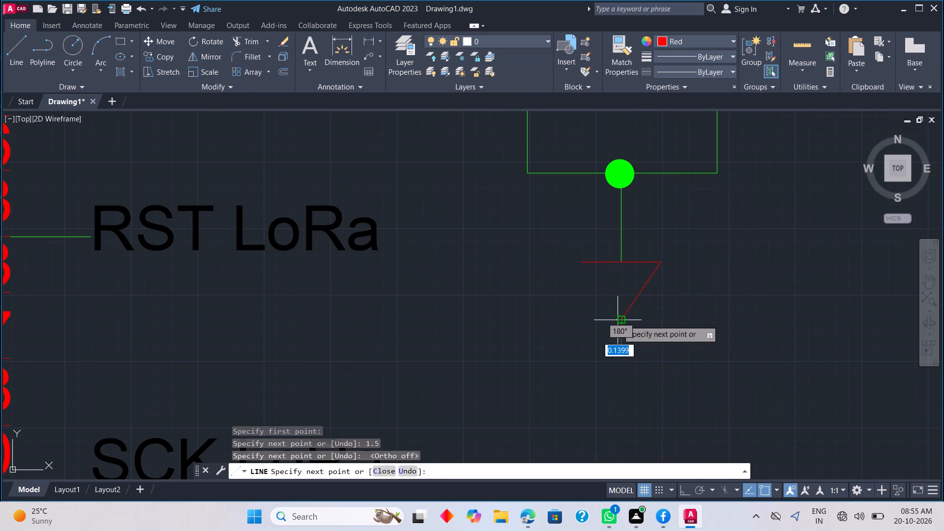
click(583, 265)
key(Escape)
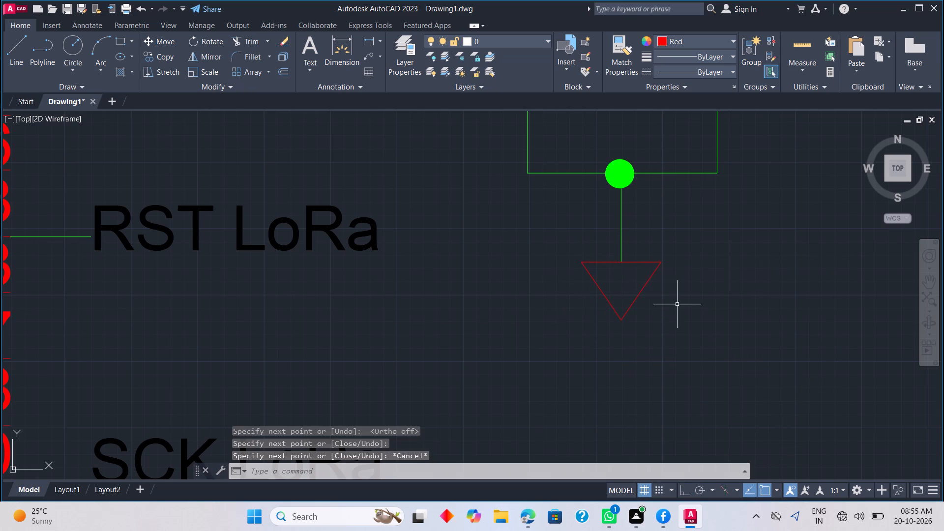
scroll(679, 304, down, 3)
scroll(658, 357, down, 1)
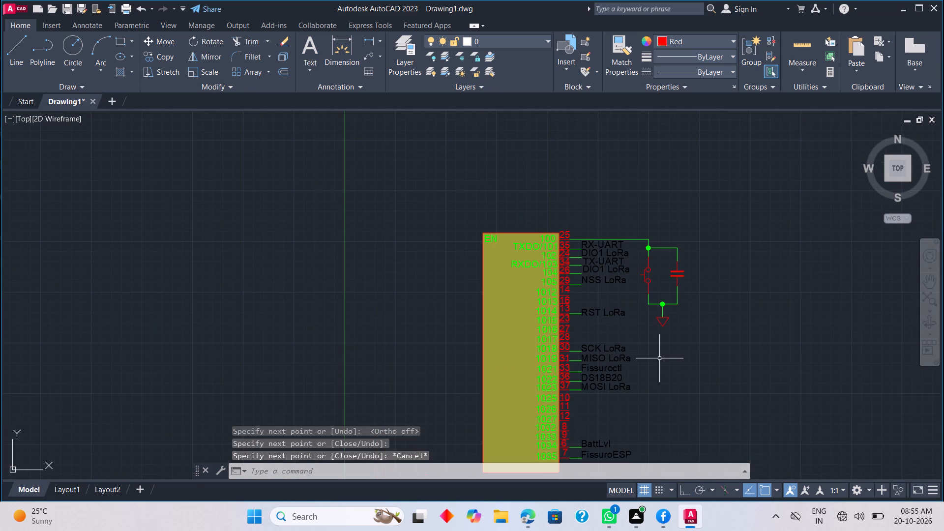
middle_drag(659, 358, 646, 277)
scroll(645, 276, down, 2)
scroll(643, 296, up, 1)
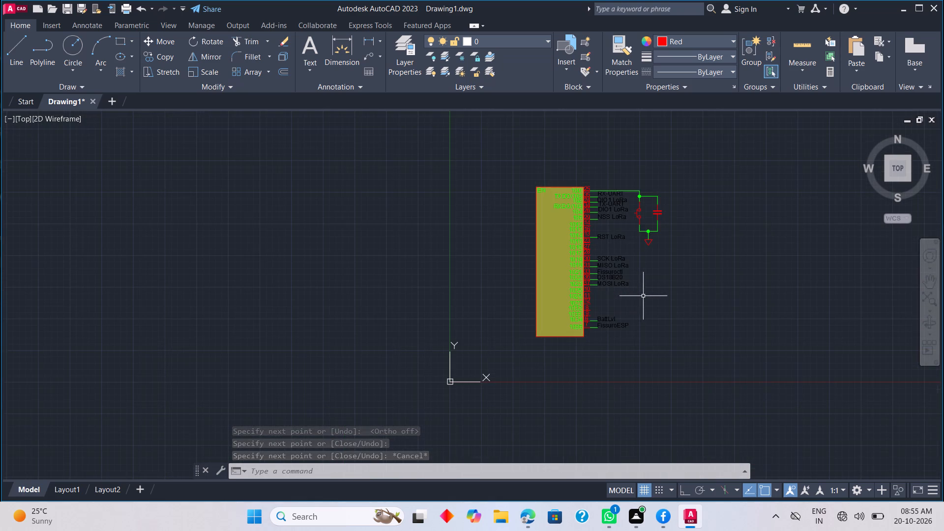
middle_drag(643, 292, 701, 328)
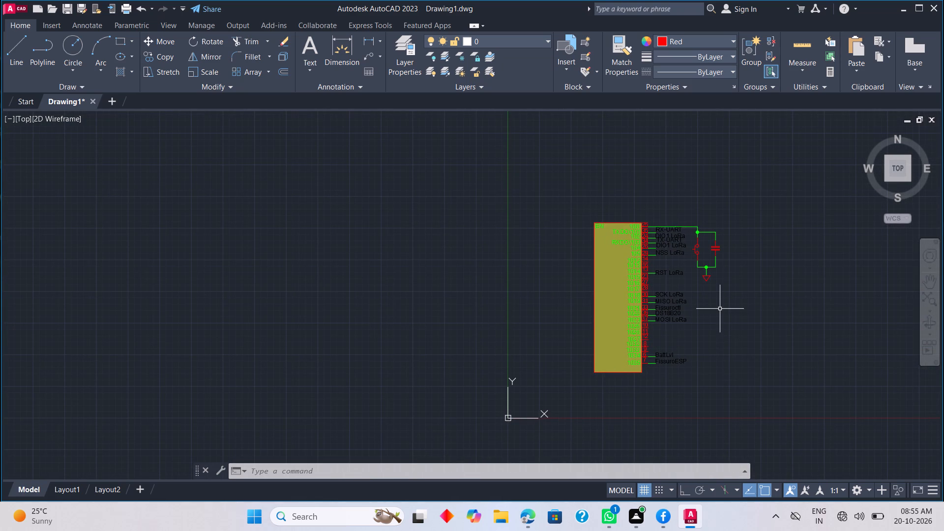
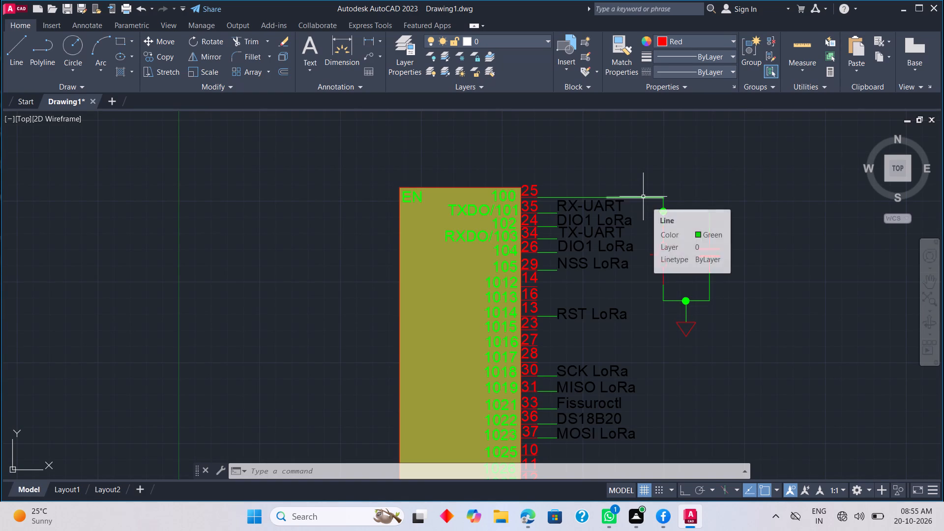
Copy the pin 25 wire with its push-button, capacitor and ground circuit about 61 units straight left, with Ortho on.
scroll(635, 201, up, 2)
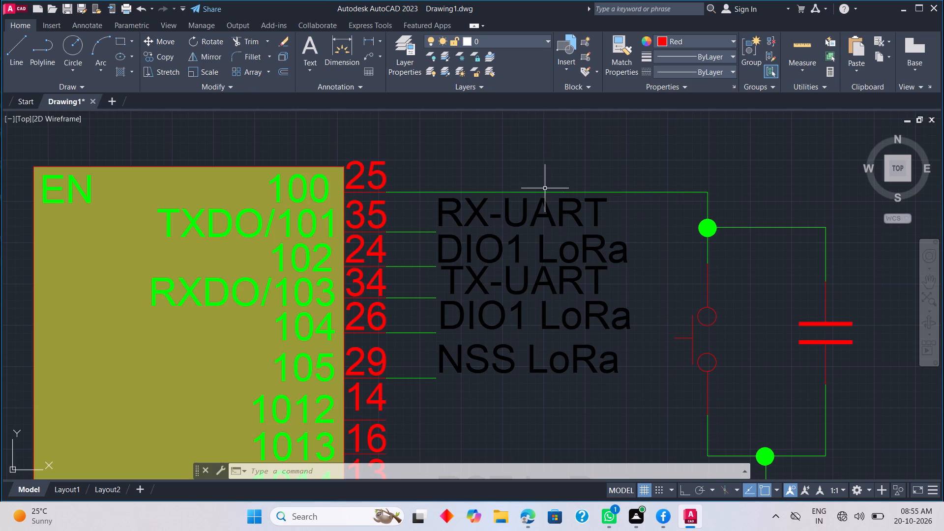
click(545, 191)
click(588, 191)
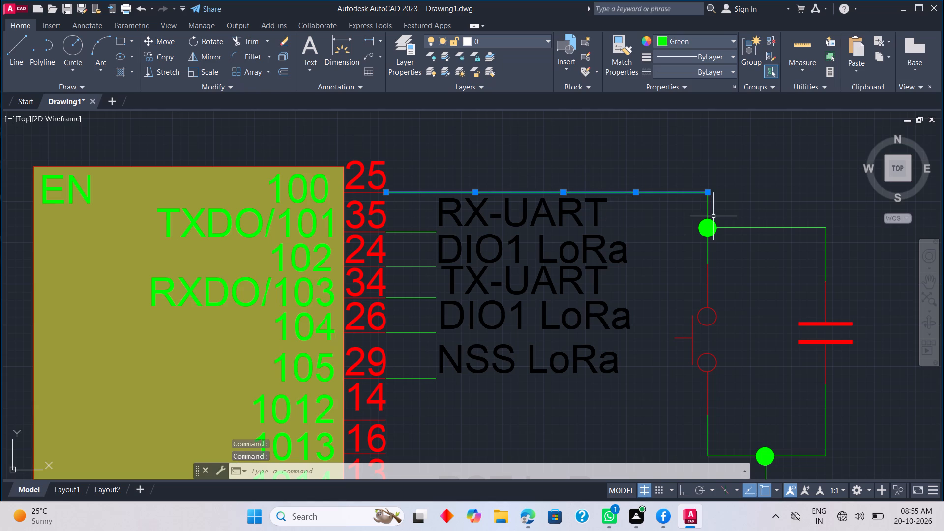
click(689, 204)
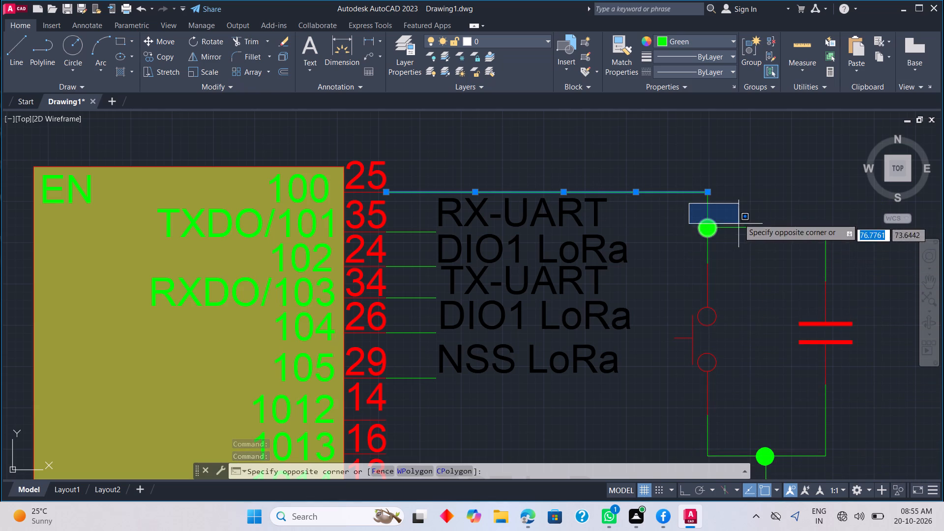
click(738, 199)
click(707, 206)
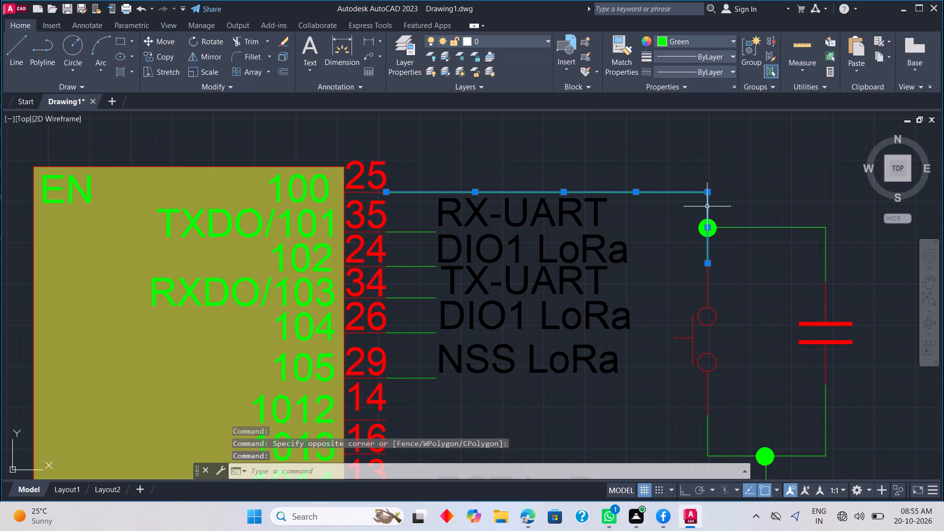
click(671, 213)
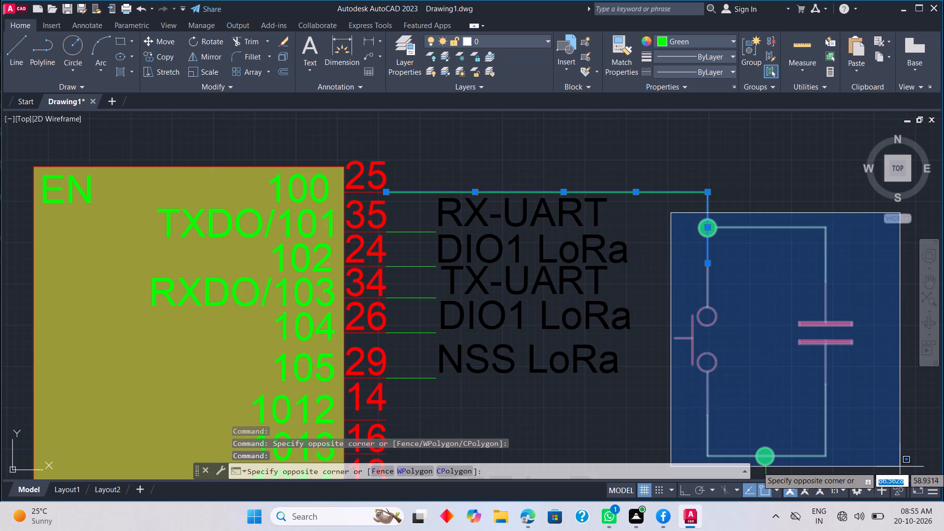
middle_drag(898, 468, 816, 291)
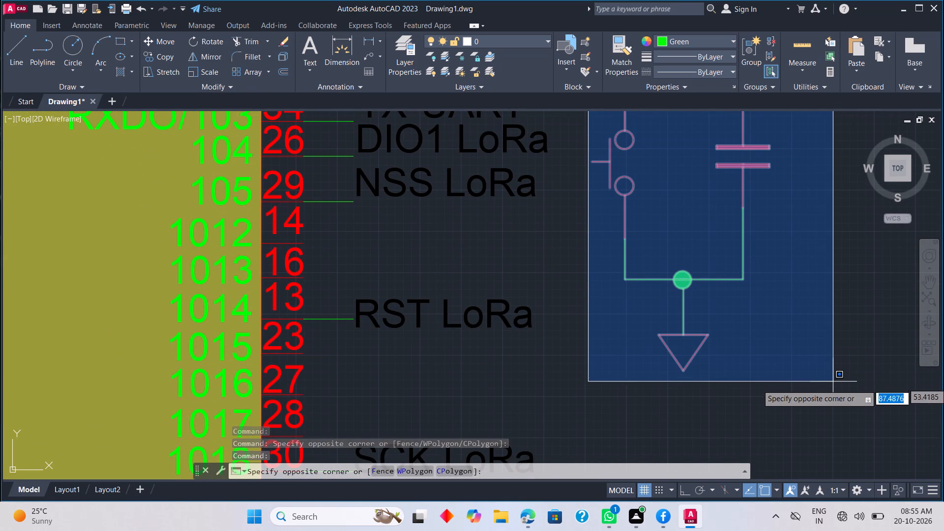
click(833, 386)
right_click(833, 386)
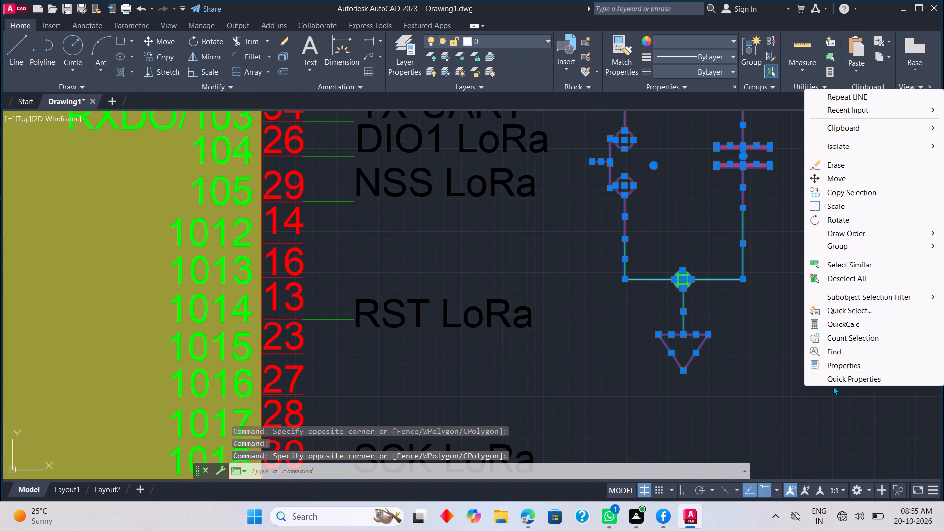
click(856, 188)
scroll(834, 196, down, 2)
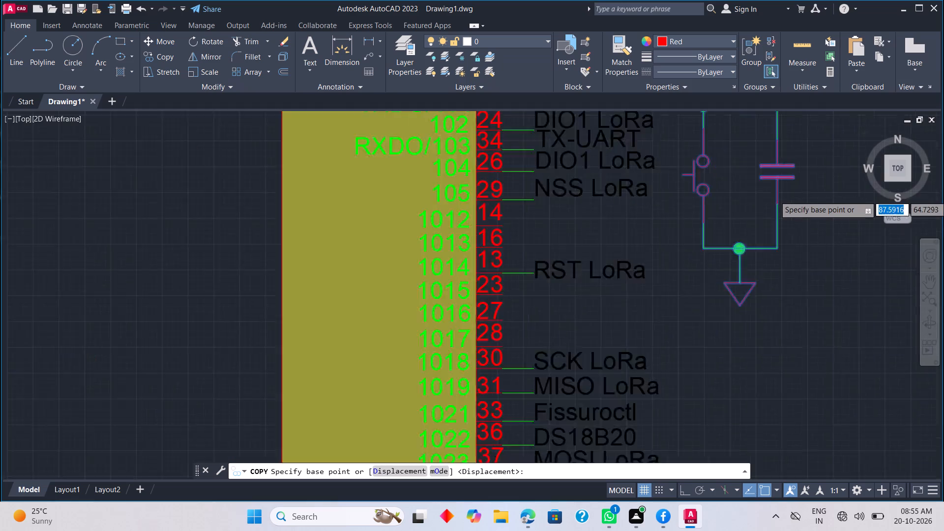
scroll(834, 196, down, 1)
middle_drag(829, 213, 851, 288)
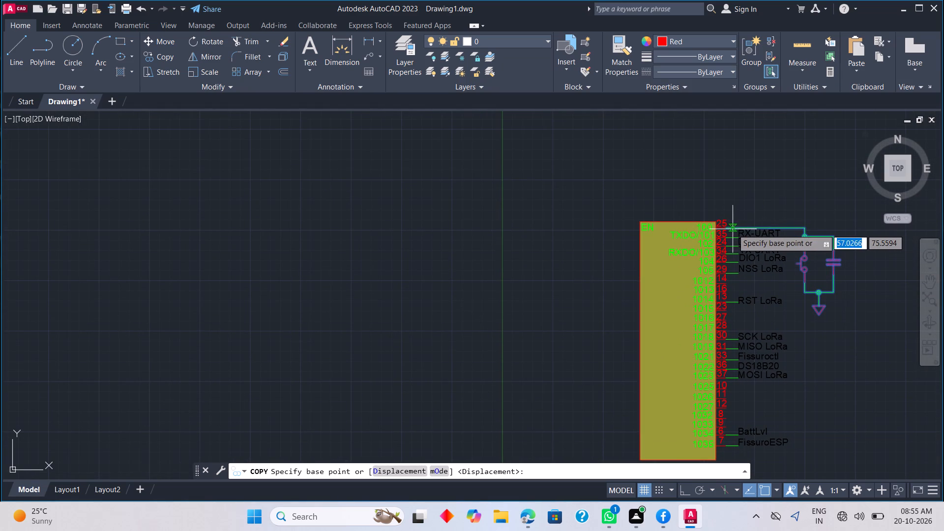
click(805, 229)
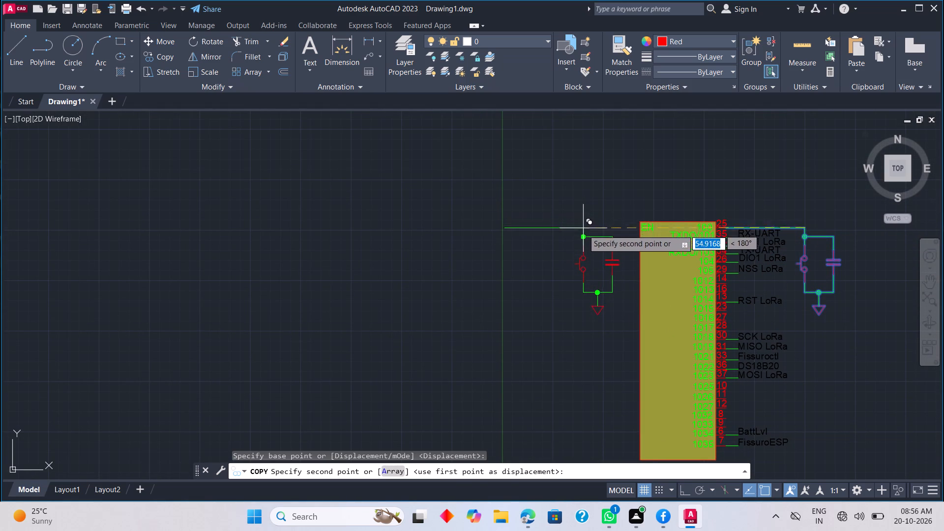
click(681, 491)
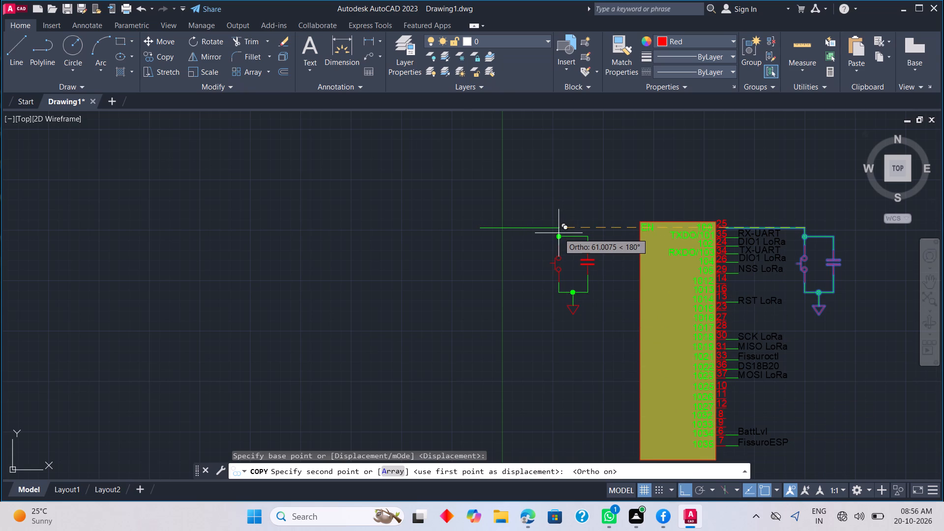
click(560, 233)
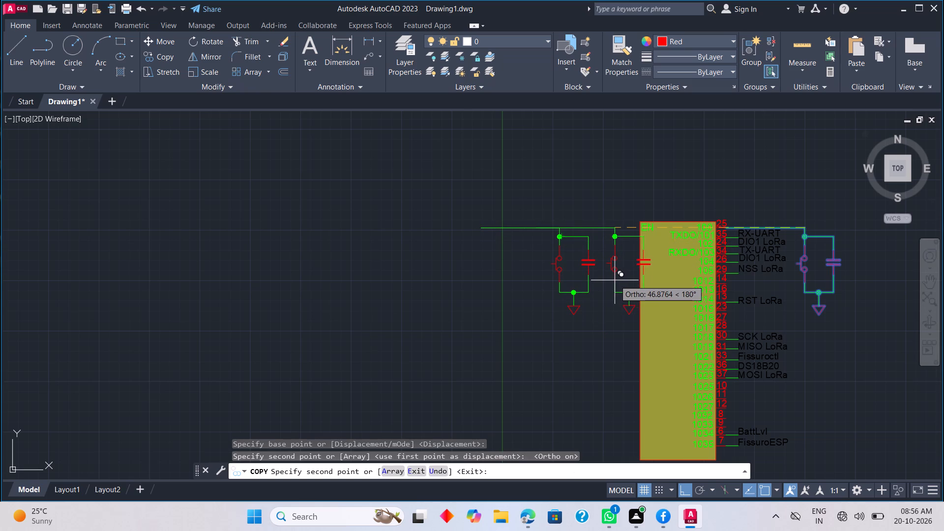
key(Escape)
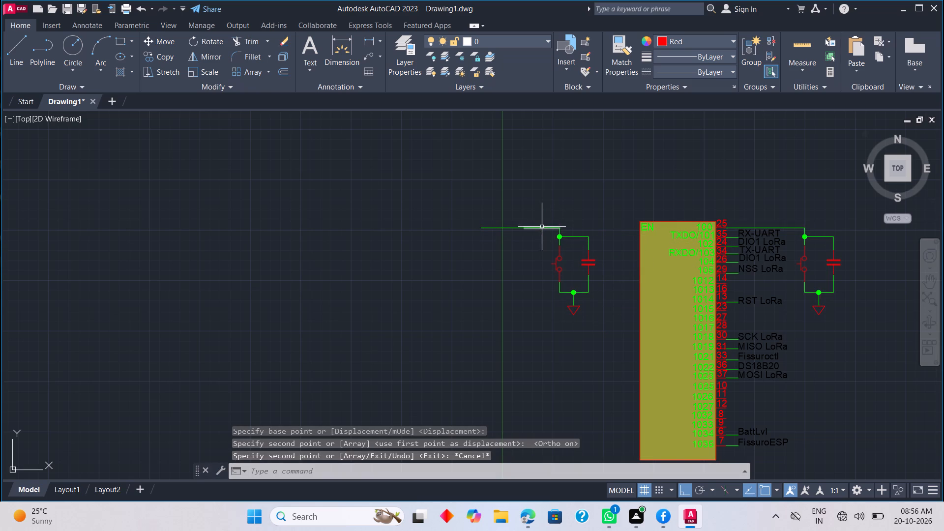
Rotate the copied circuit's two top horizontal wire segments 180° about their right end, so they point toward the EN pin.
click(538, 227)
click(514, 228)
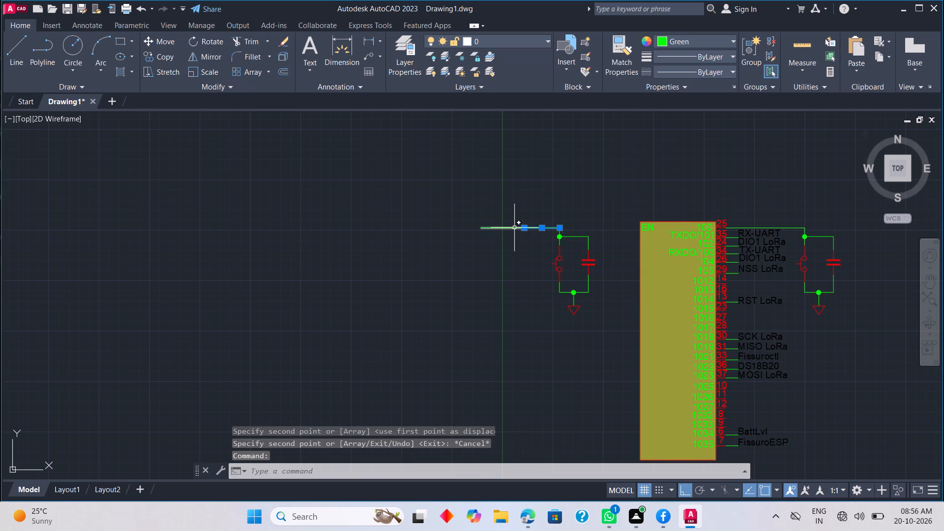
right_click(586, 215)
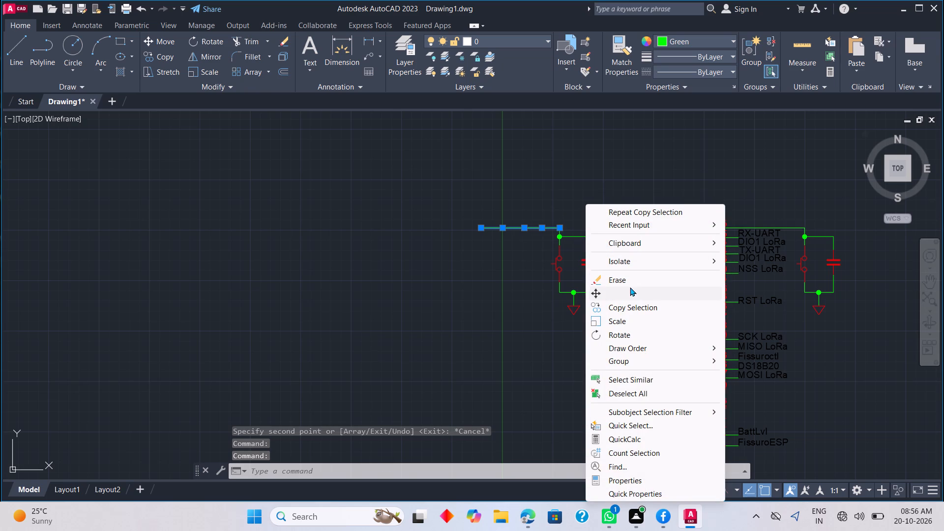
click(627, 330)
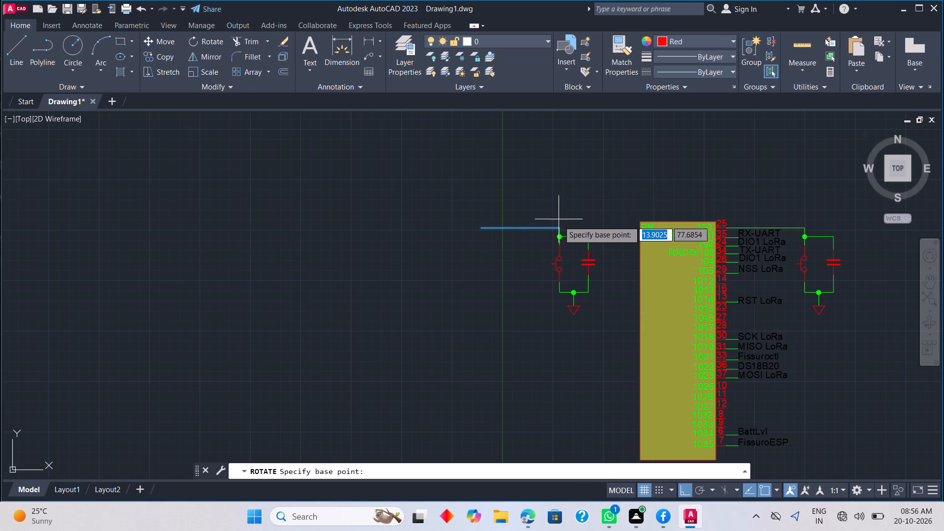
click(559, 226)
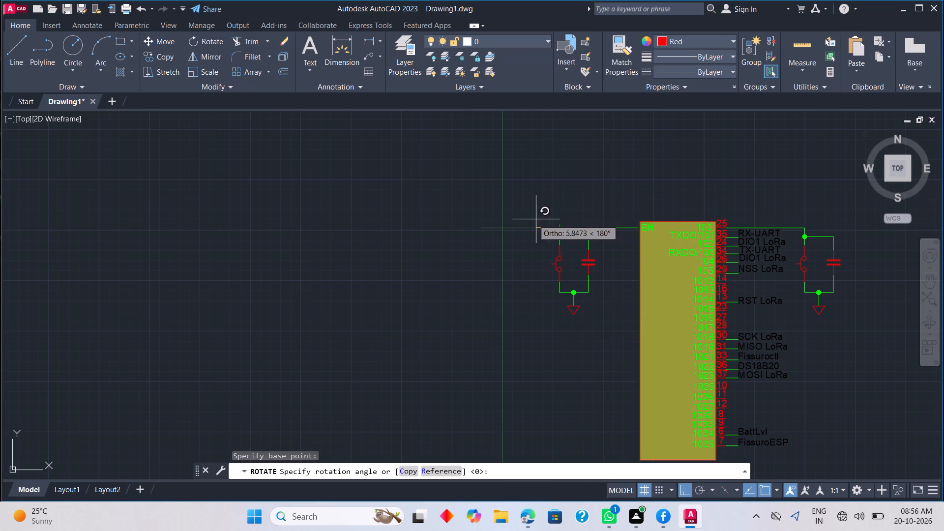
click(498, 219)
Extend the rotated top wire to the chip body's left edge at the EN label.
scroll(609, 231, up, 1)
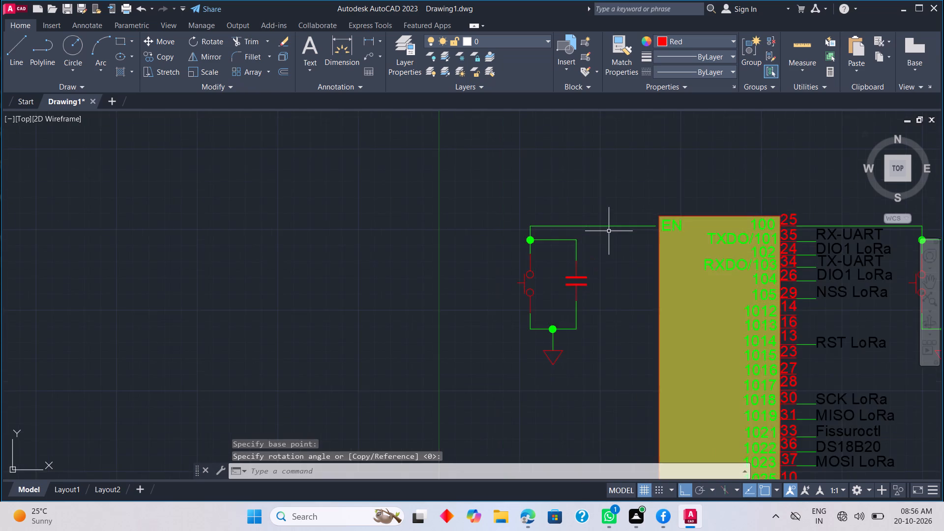
scroll(608, 231, up, 2)
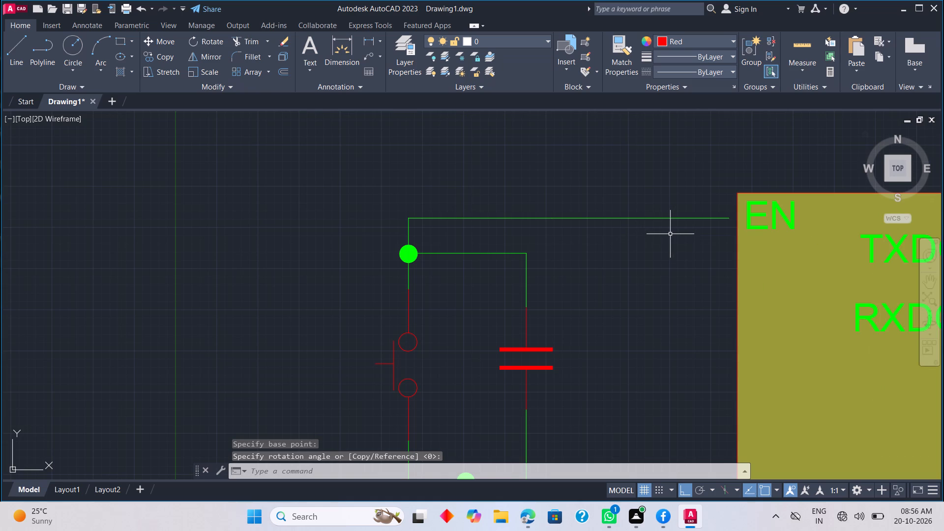
text(EX)
key(space)
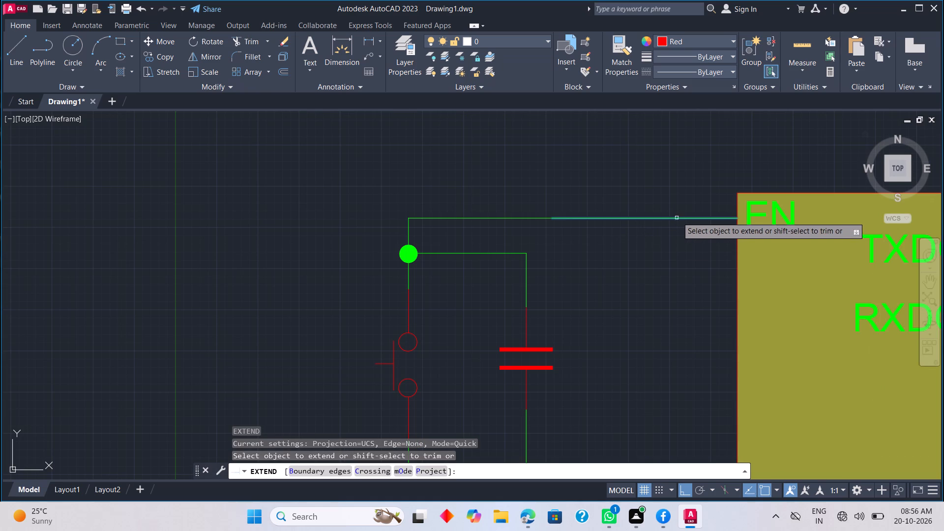
click(678, 216)
click(681, 221)
key(Escape)
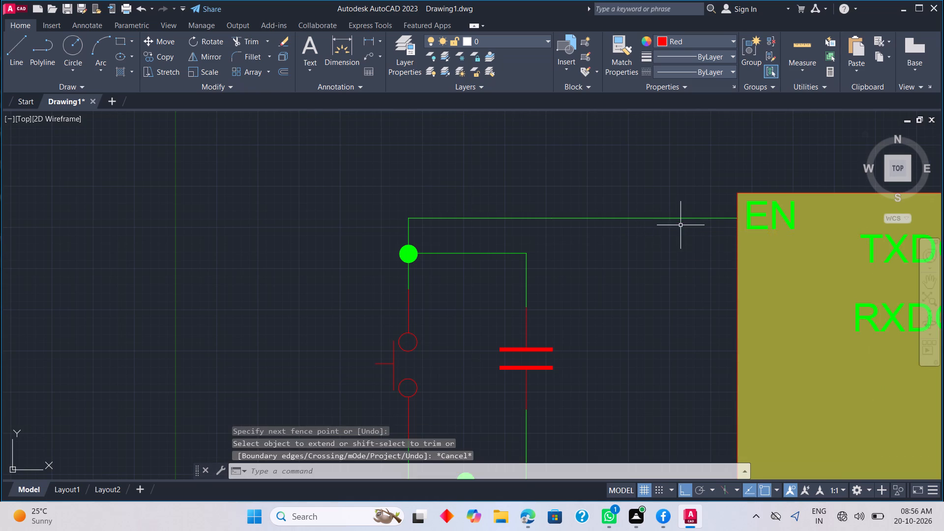
Stretch the left edge of the chip's rectangle horizontally outward to the left, widening the body beyond the EN label.
scroll(680, 225, down, 3)
middle_drag(670, 275, 656, 252)
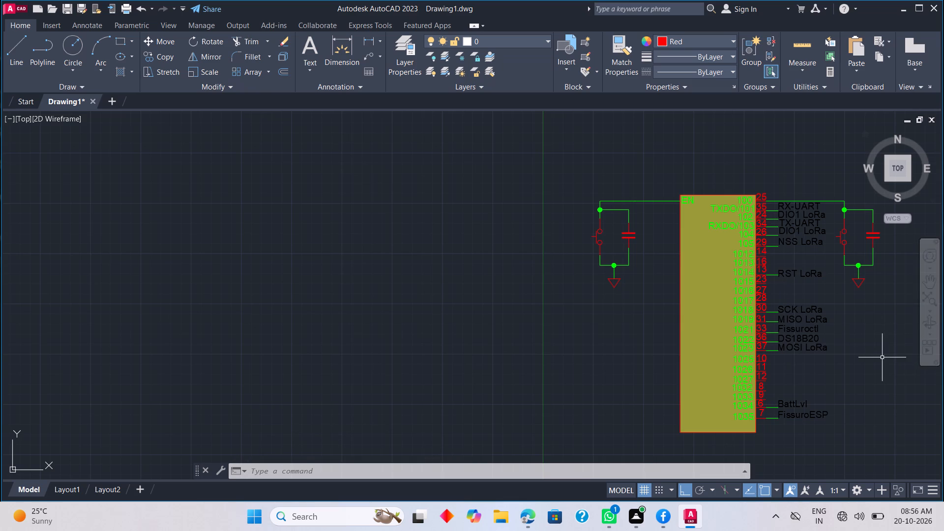
middle_drag(877, 357, 824, 310)
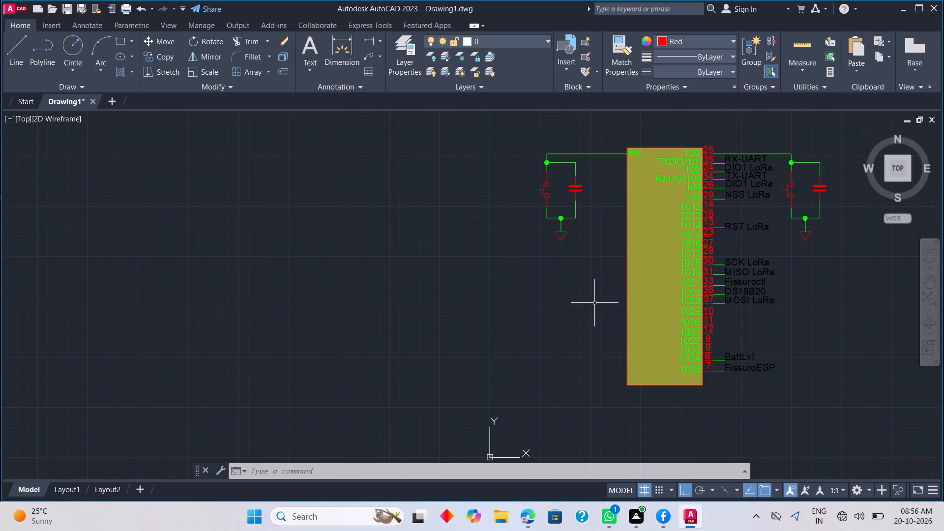
middle_drag(625, 185, 557, 272)
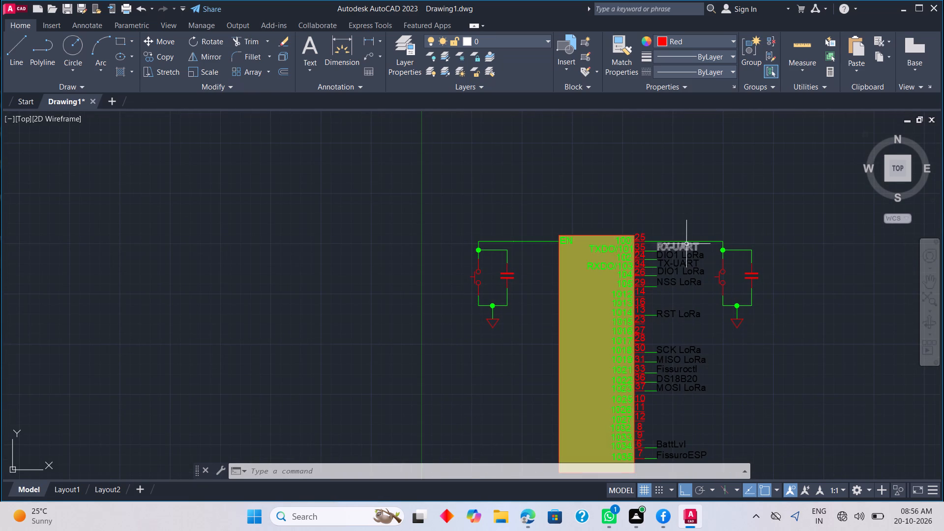
scroll(644, 248, up, 2)
middle_drag(638, 255, 670, 248)
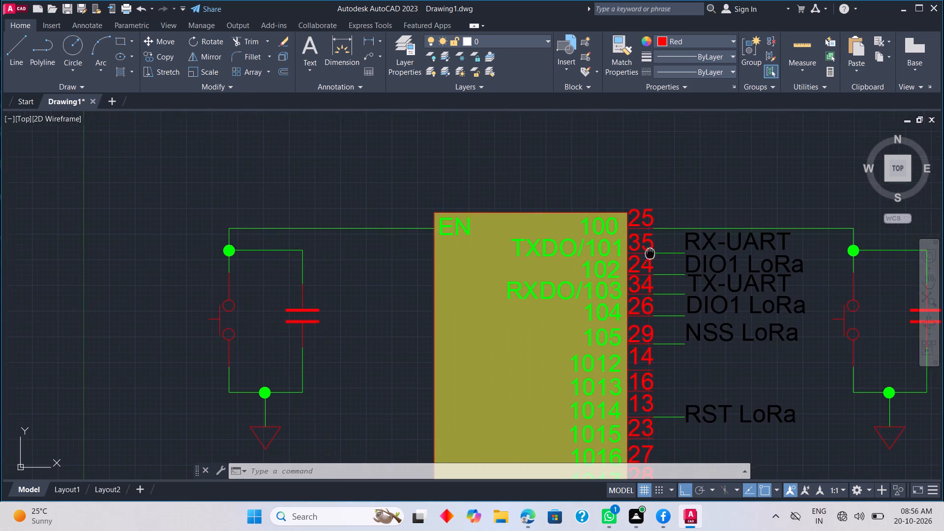
middle_drag(670, 248, 706, 236)
middle_drag(535, 298, 595, 287)
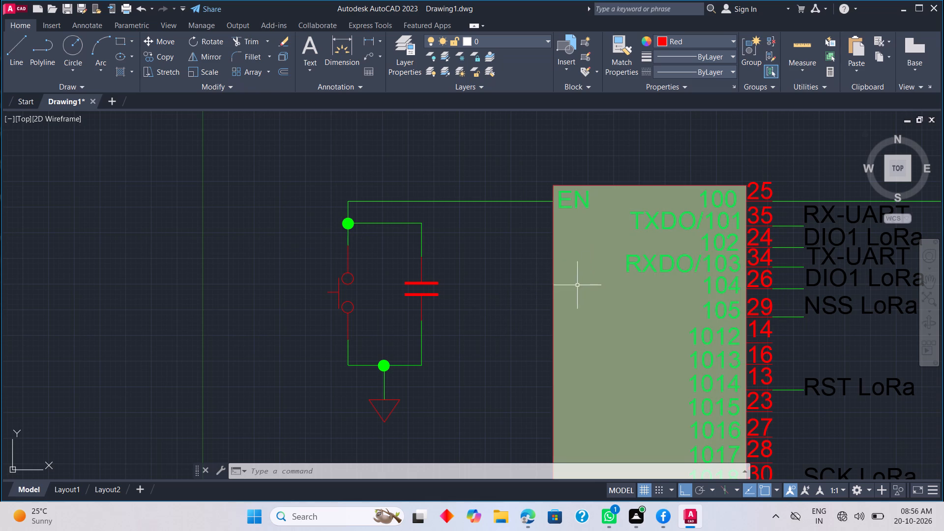
middle_drag(571, 297, 650, 242)
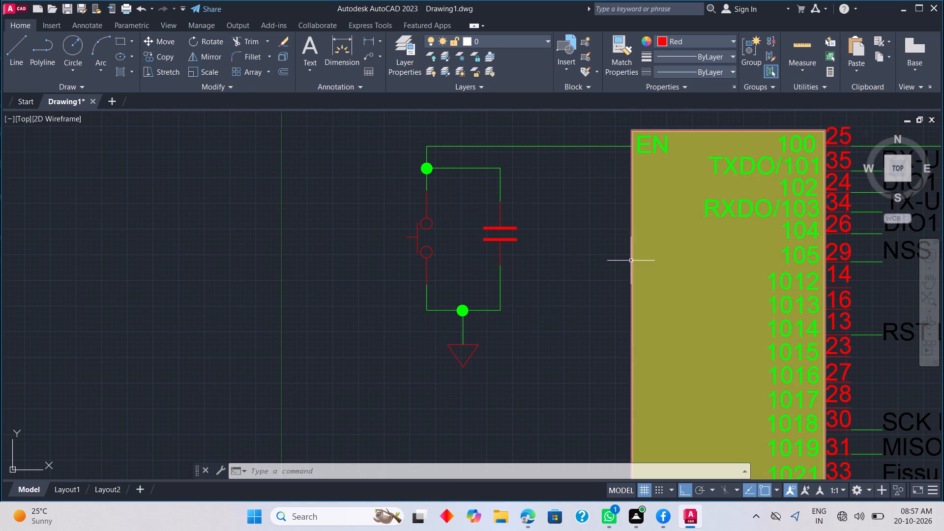
click(631, 261)
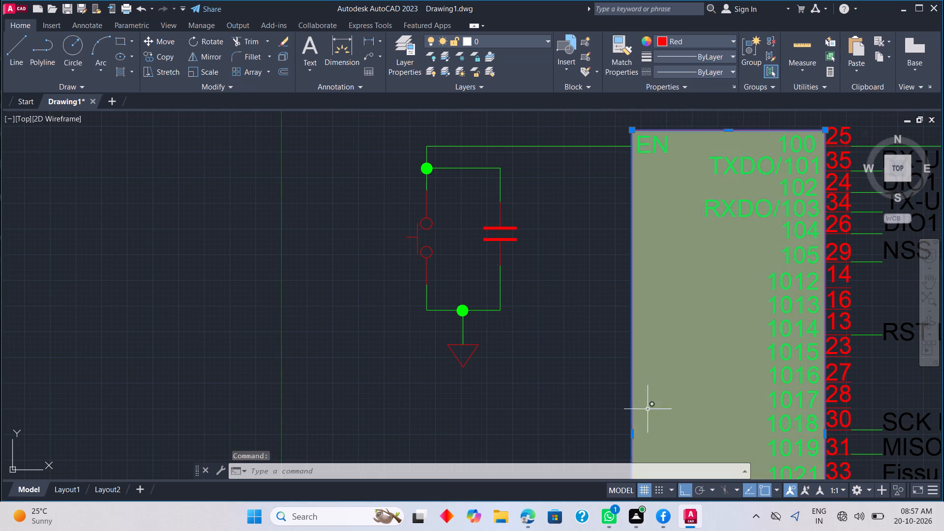
middle_drag(641, 399, 666, 236)
drag(657, 269, 638, 271)
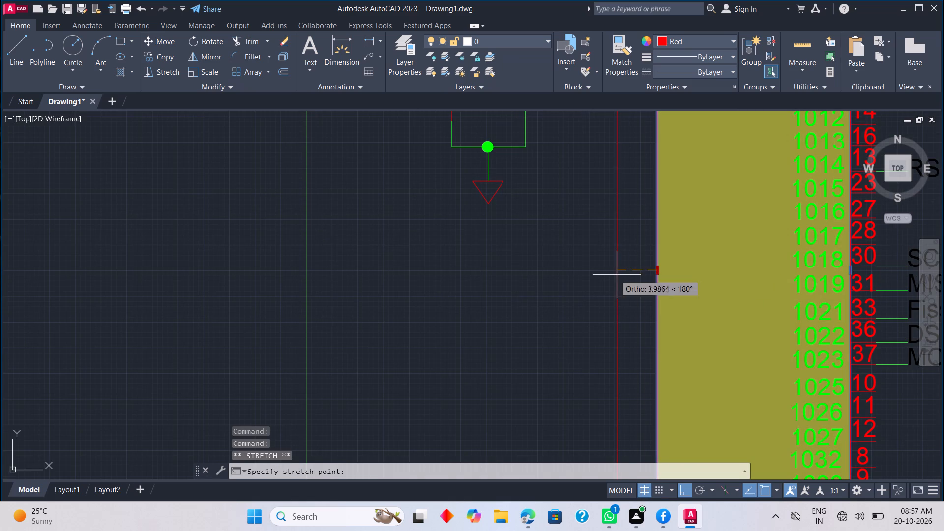
click(595, 275)
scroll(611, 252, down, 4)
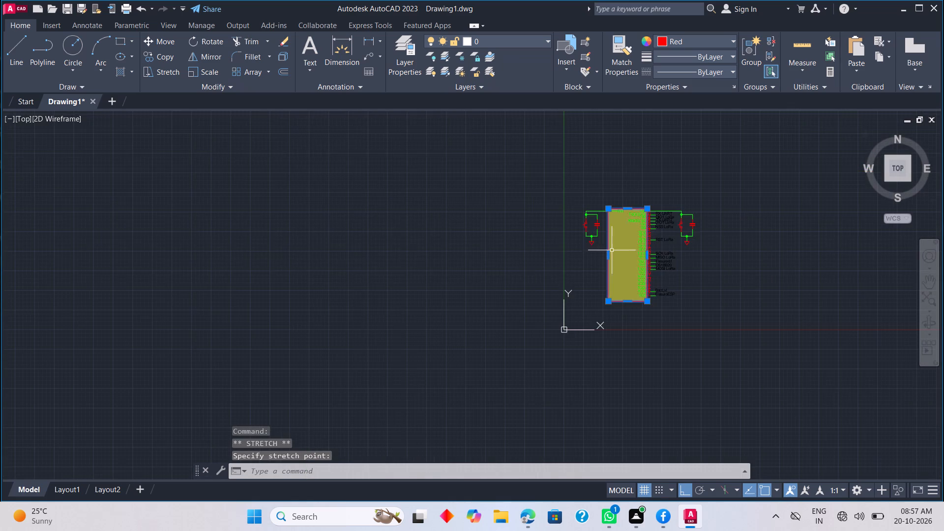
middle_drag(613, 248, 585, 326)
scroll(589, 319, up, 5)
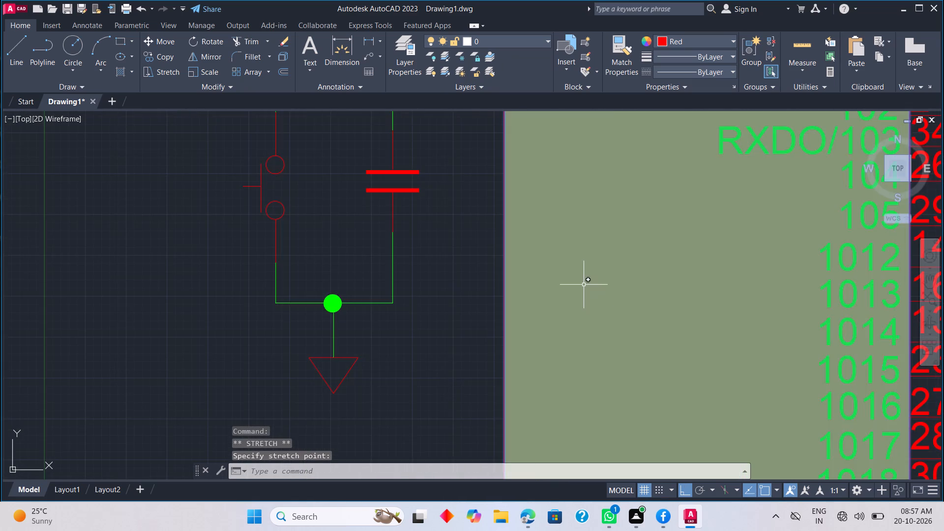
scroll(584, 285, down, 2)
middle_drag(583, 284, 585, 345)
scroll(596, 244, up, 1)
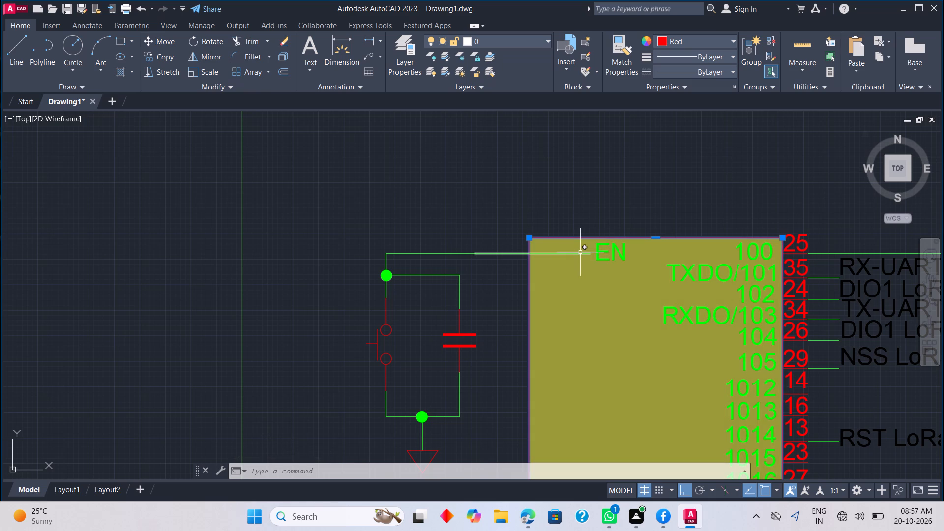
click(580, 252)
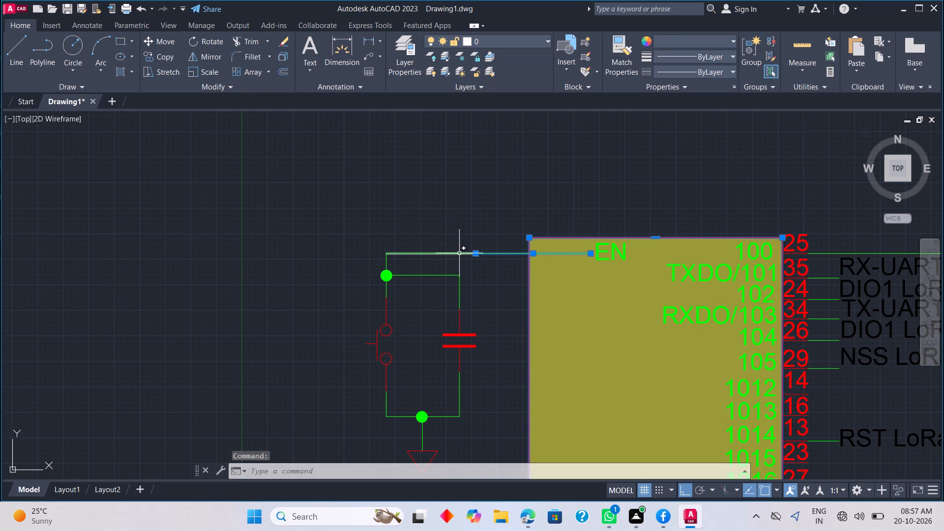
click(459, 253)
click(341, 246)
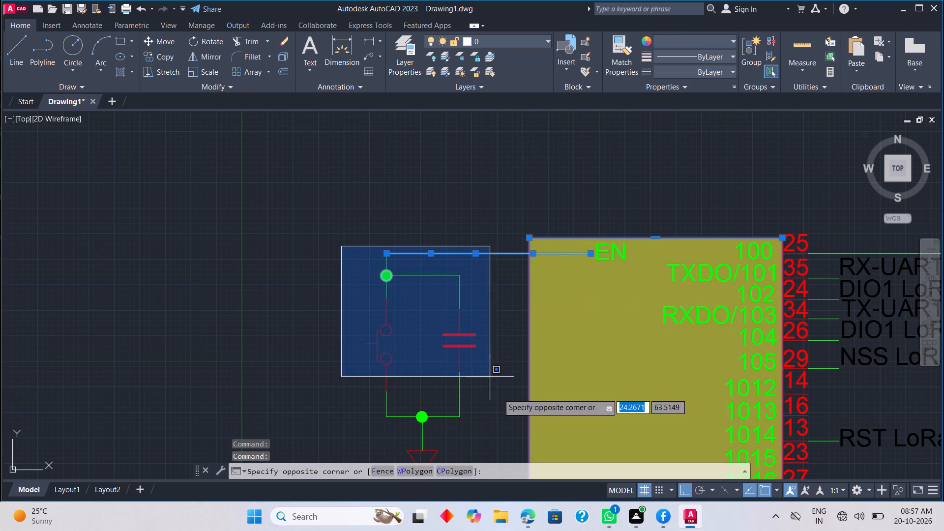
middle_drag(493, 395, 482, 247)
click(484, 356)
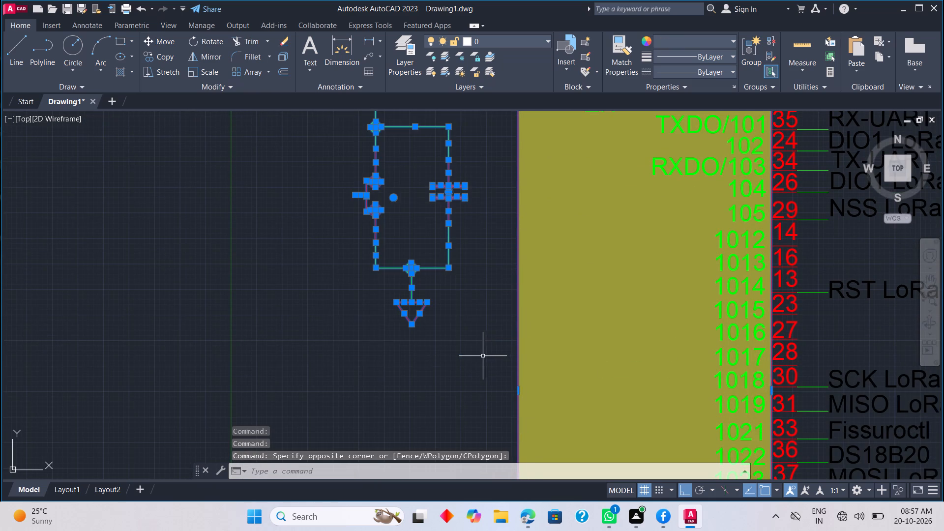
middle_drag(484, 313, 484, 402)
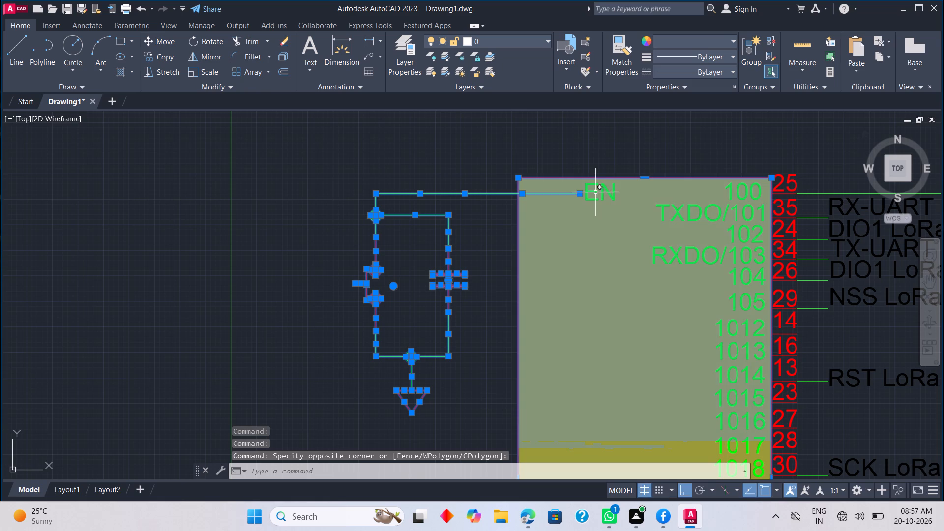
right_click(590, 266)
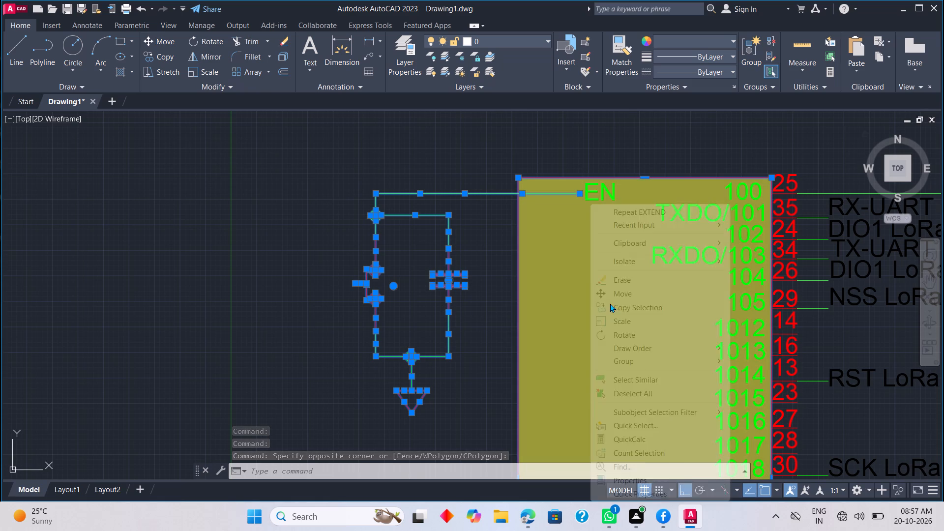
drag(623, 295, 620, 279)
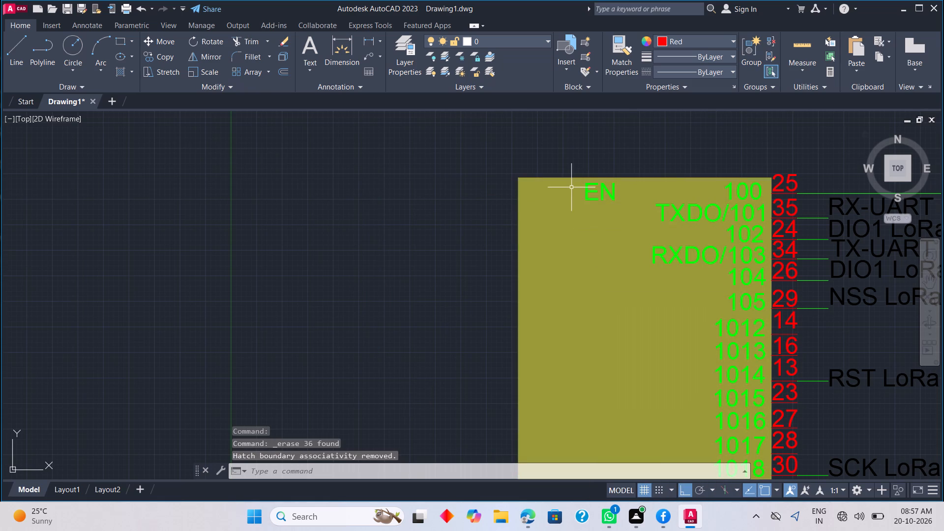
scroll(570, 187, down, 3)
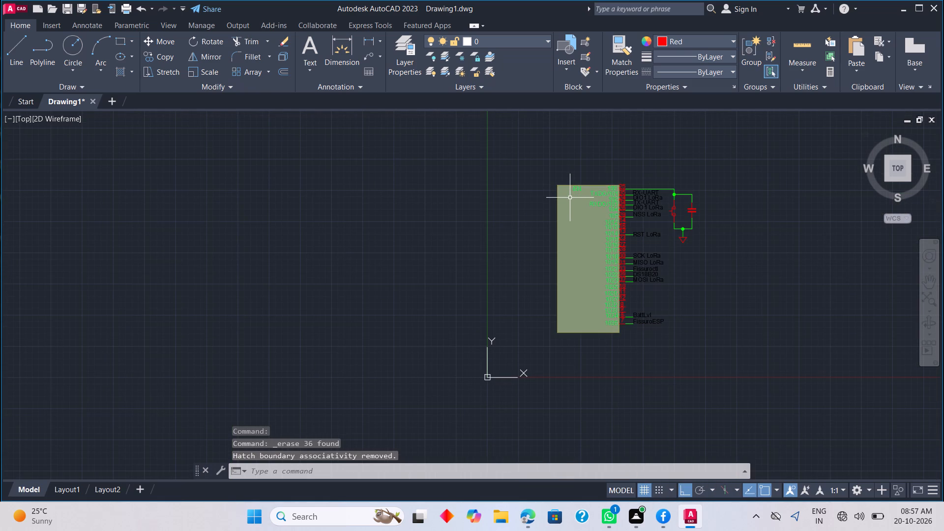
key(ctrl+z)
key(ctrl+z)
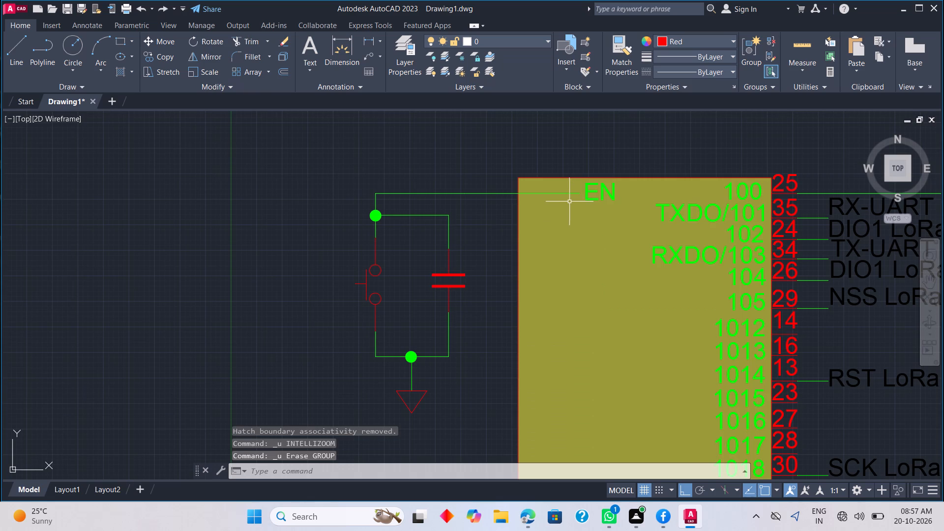
Move the whole EN push-button, capacitor and ground circuit about 6 units left, so its wire ends at the chip's left edge.
drag(337, 172, 354, 172)
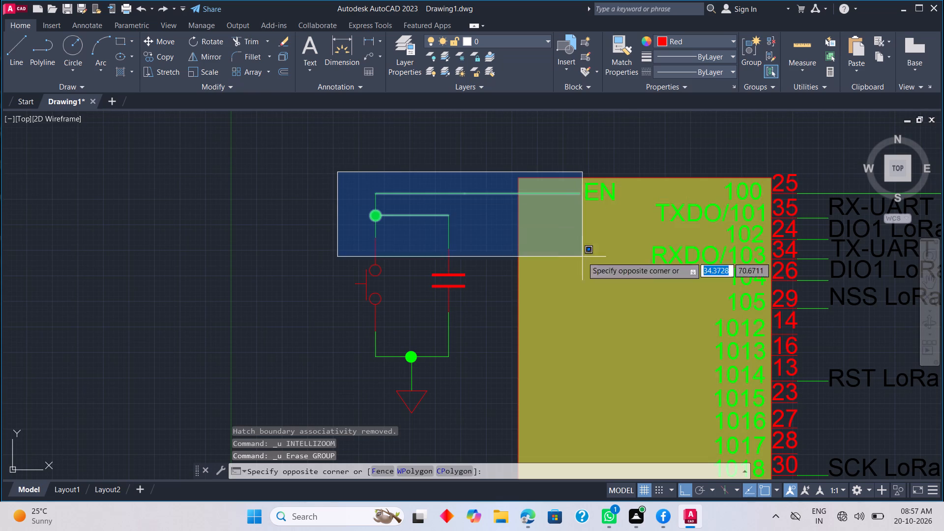
drag(600, 425, 597, 419)
right_click(619, 335)
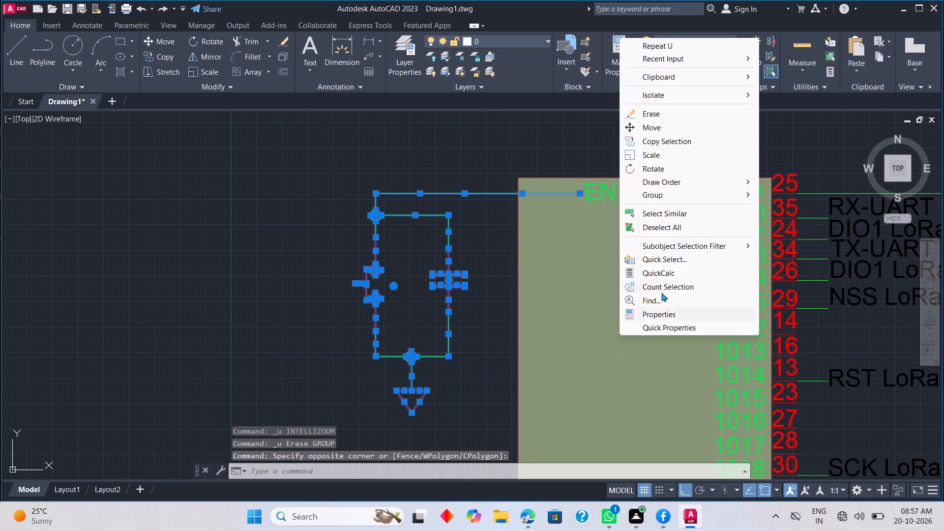
click(665, 126)
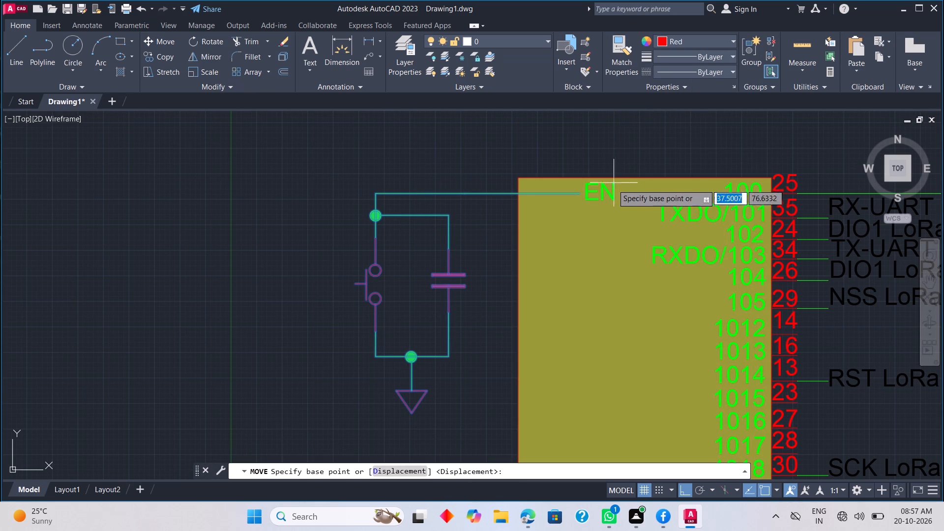
click(582, 191)
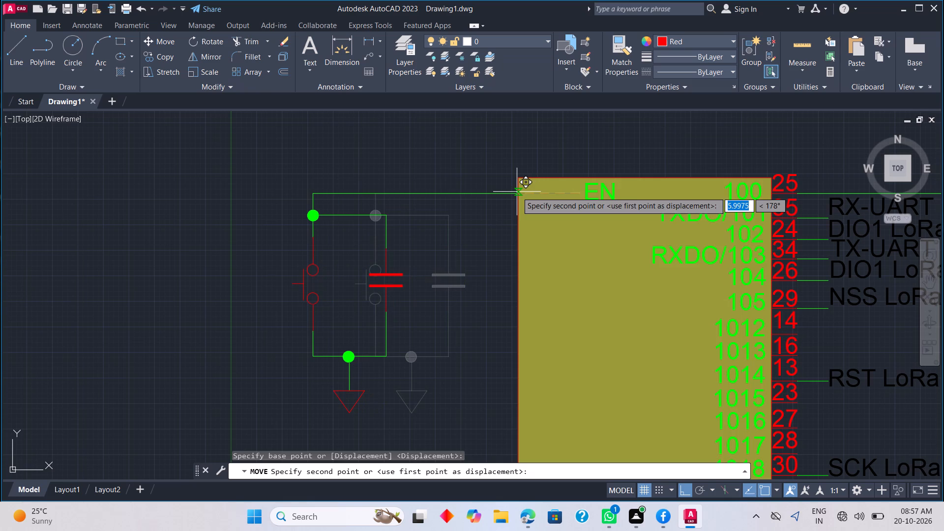
click(517, 192)
key(Escape)
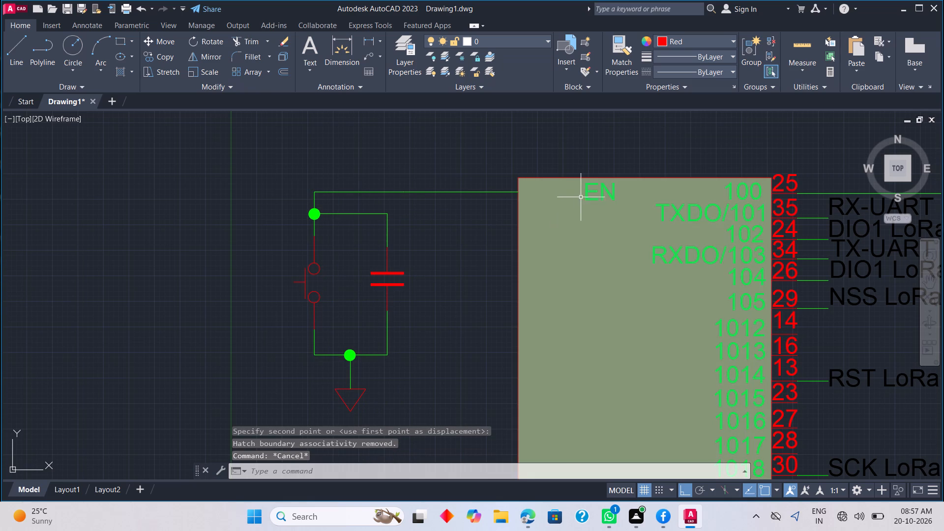
Shift the EN label about 6 units horizontally left, to just inside the chip's left edge, with Ortho on.
click(585, 195)
click(582, 201)
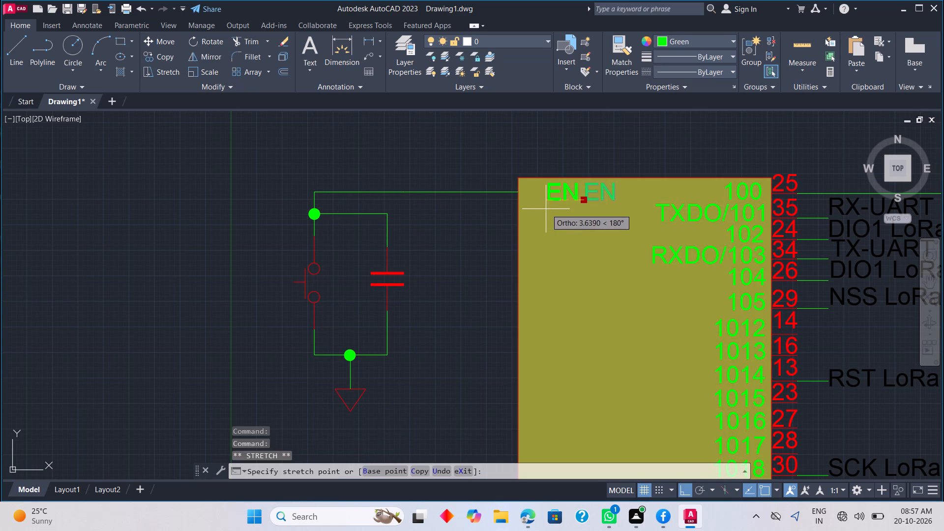
scroll(521, 210, up, 2)
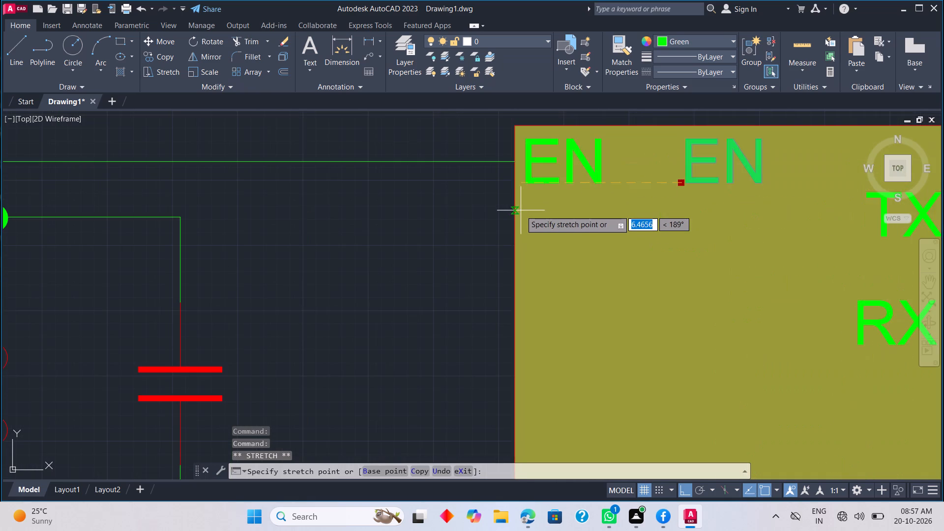
click(523, 177)
key(Escape)
Copy the EN label straight down inside the chip's left edge, placing copies about 4 and 7 units below the original.
scroll(572, 214, down, 4)
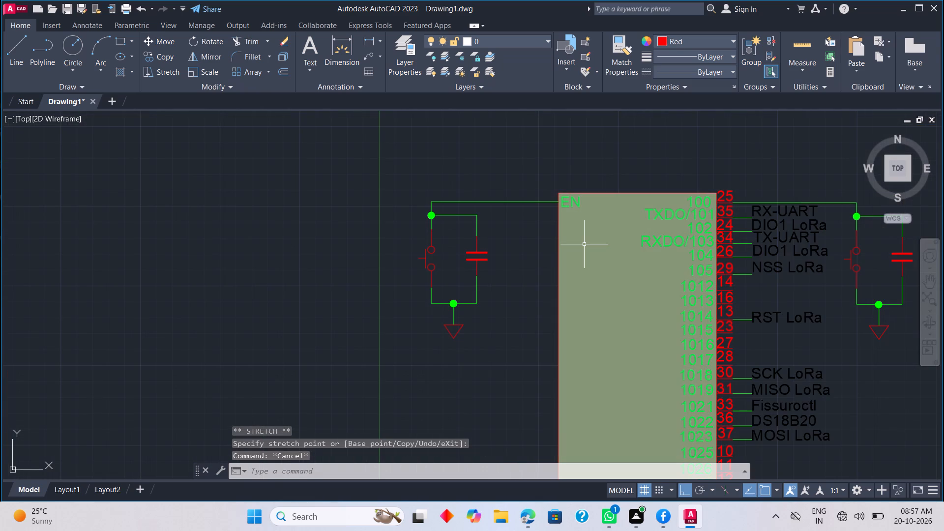
middle_drag(584, 245, 593, 198)
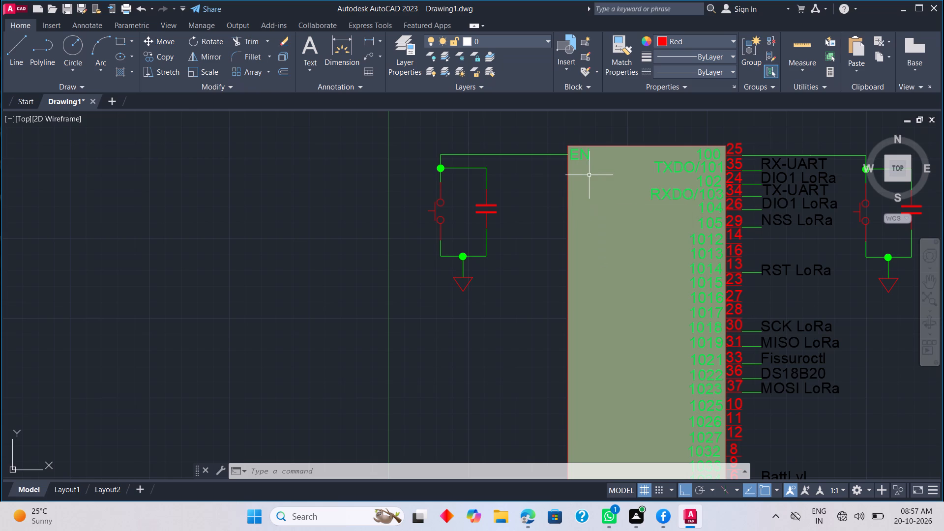
scroll(588, 174, up, 1)
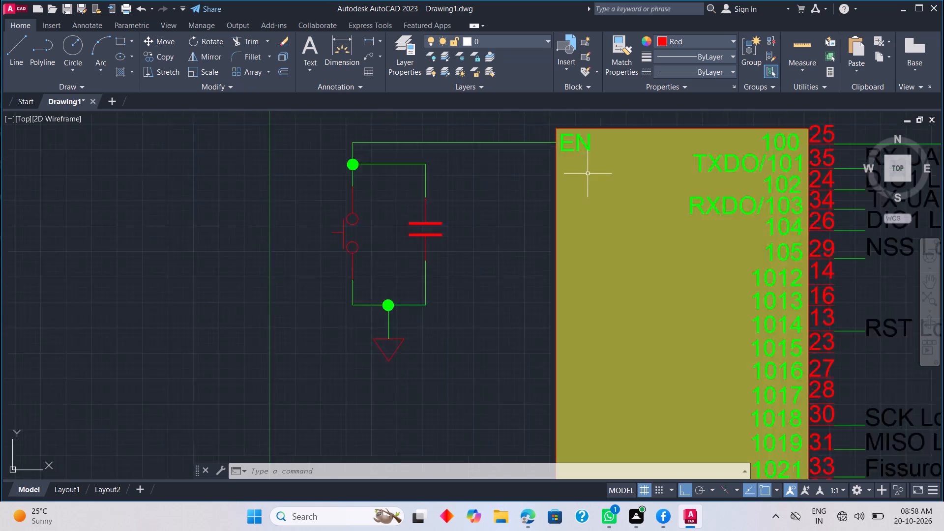
scroll(588, 174, up, 1)
middle_drag(587, 157, 586, 228)
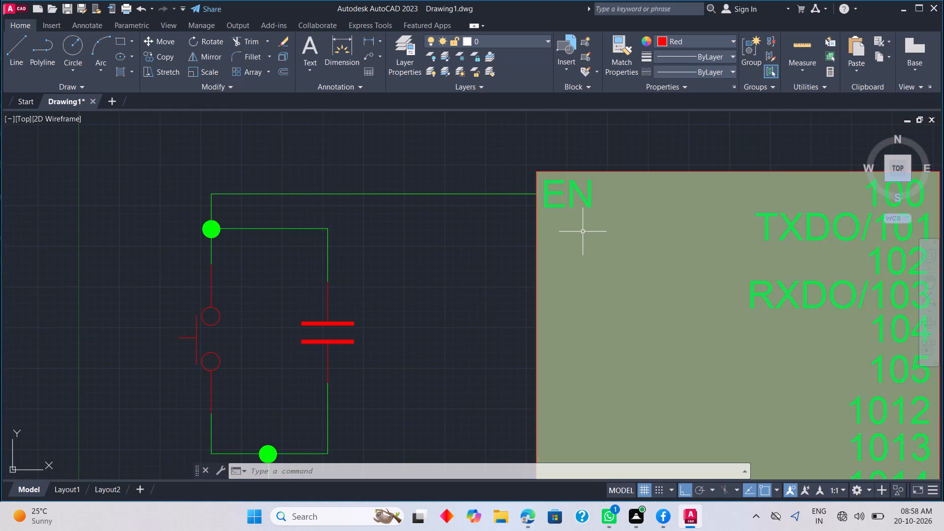
scroll(583, 228, up, 2)
middle_drag(584, 207, 596, 265)
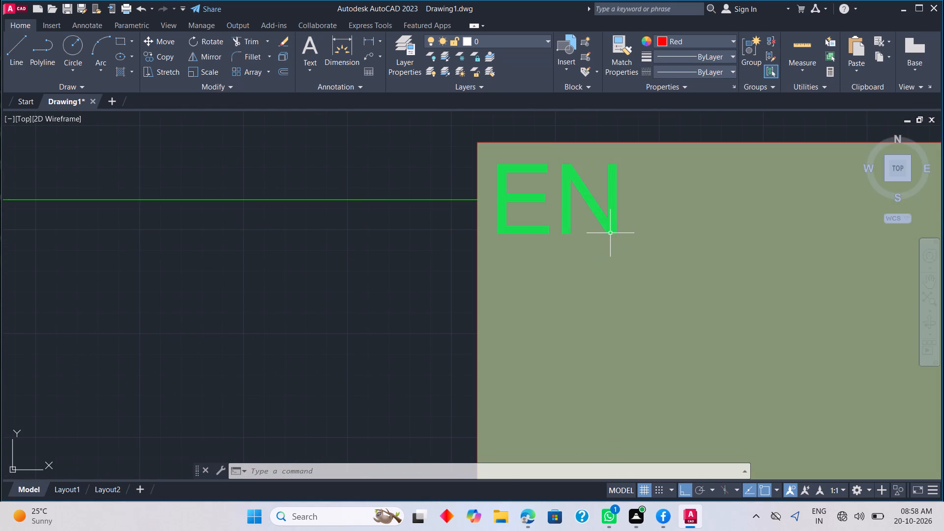
click(610, 233)
right_click(609, 256)
click(642, 290)
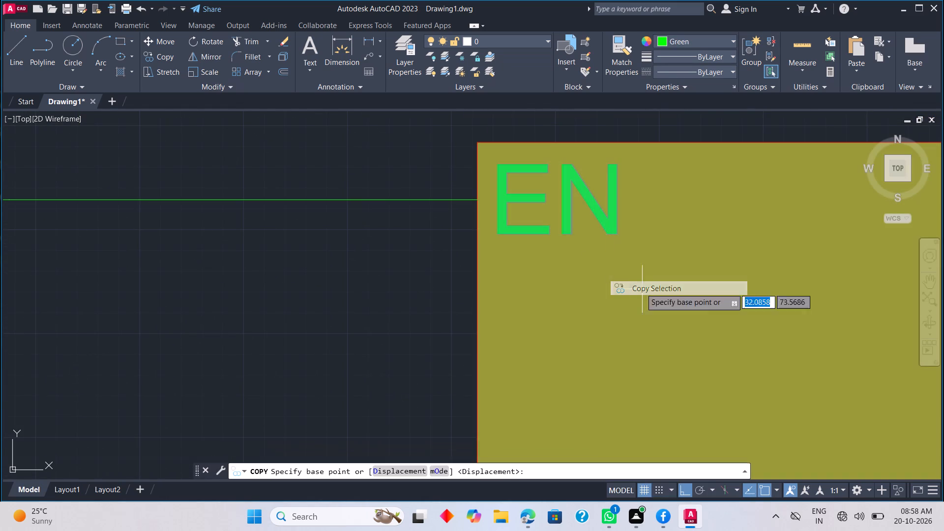
click(500, 232)
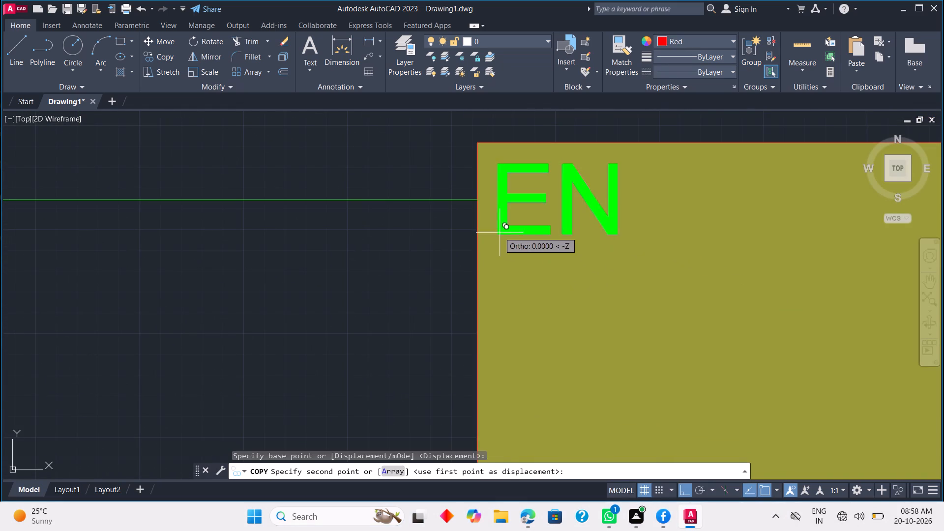
middle_drag(503, 383, 515, 213)
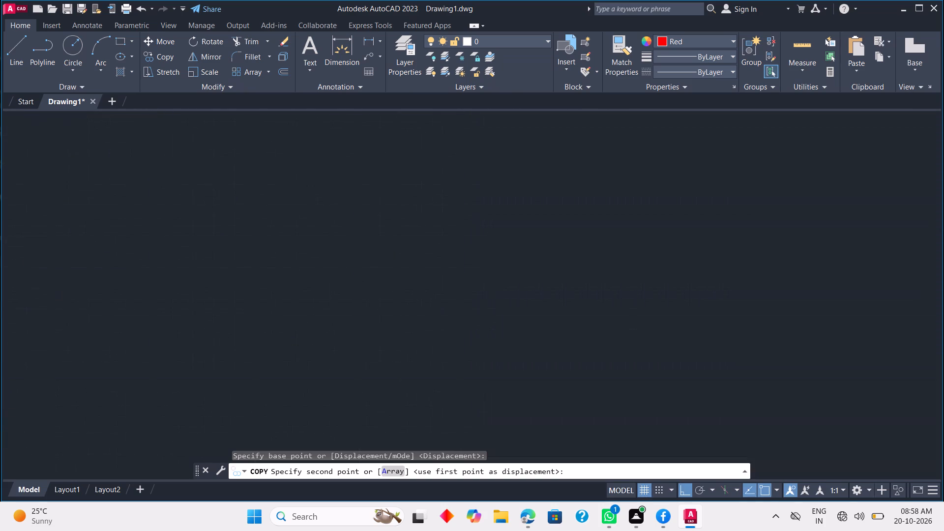
scroll(520, 232, down, 2)
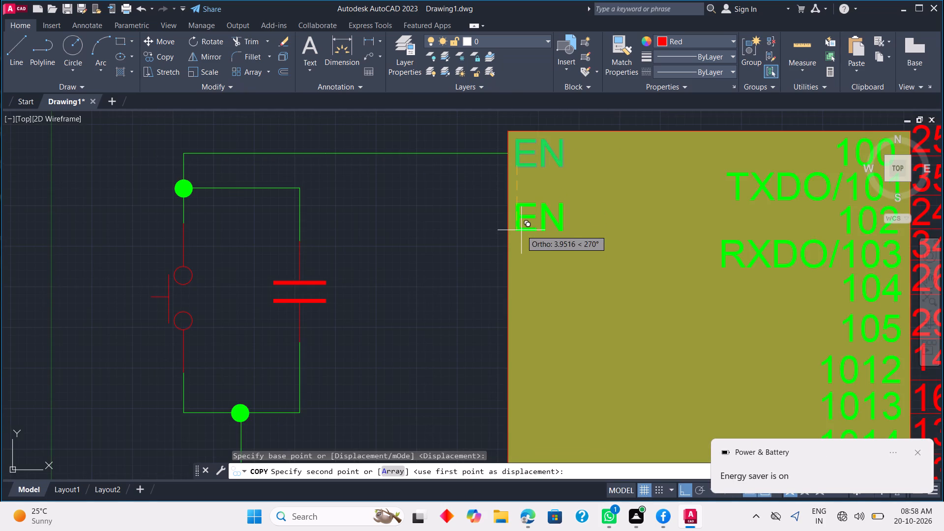
click(522, 228)
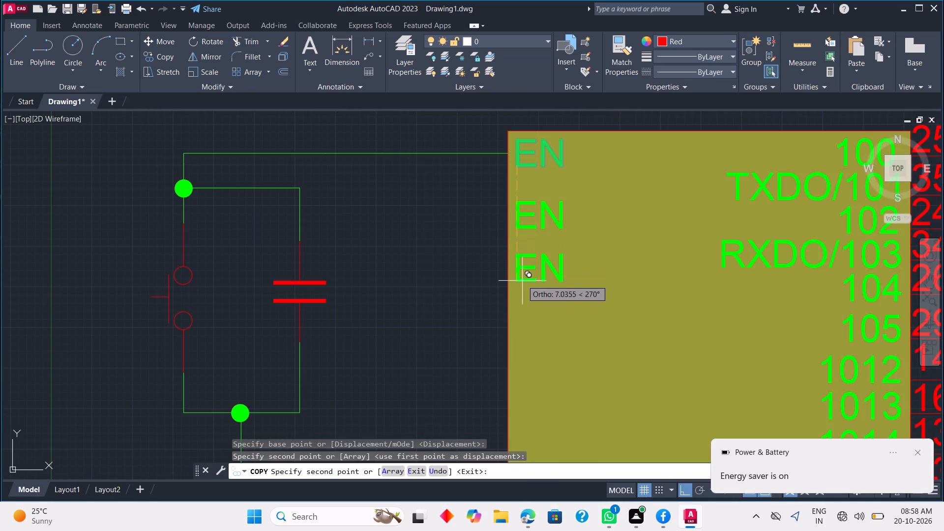
click(522, 278)
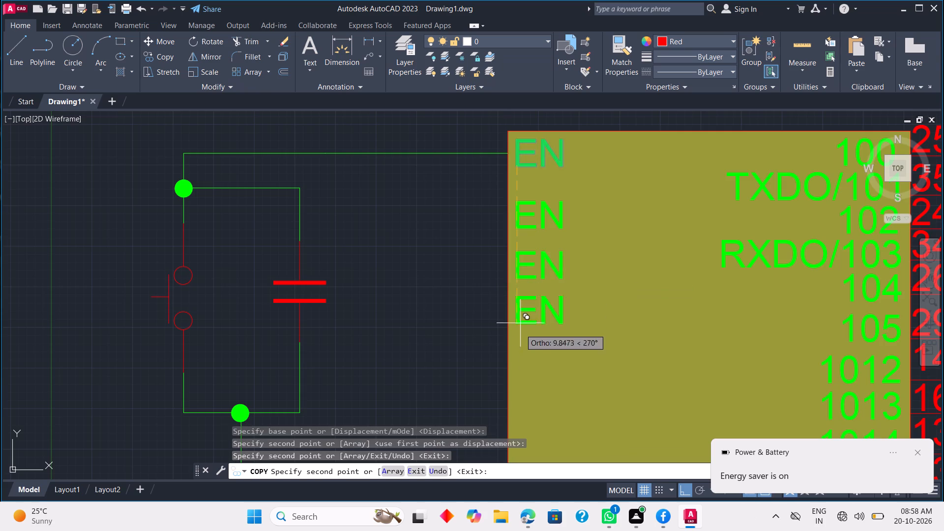
Place three more EN label copies straight down inside the chip's left edge, about 27, 30 and 33 units below the original.
middle_click(520, 347)
scroll(520, 347, down, 2)
middle_drag(560, 385, 559, 268)
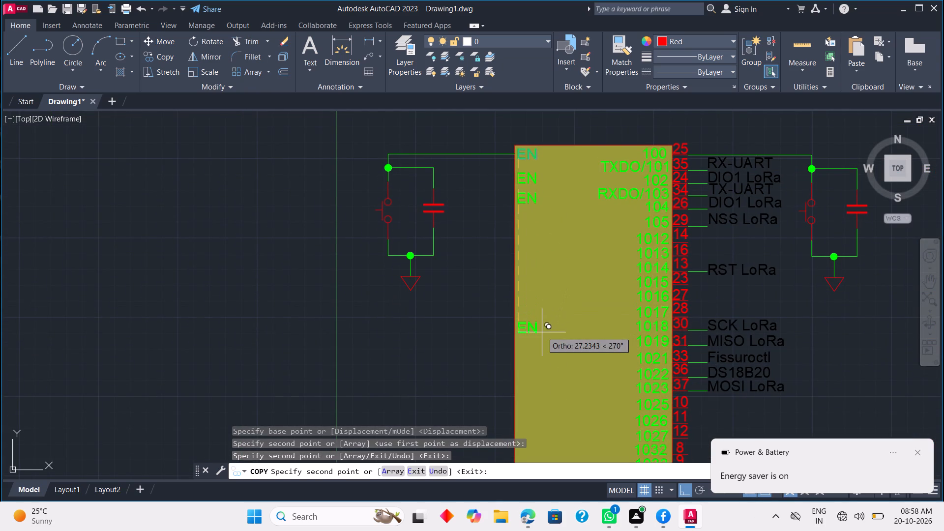
middle_drag(545, 309, 554, 256)
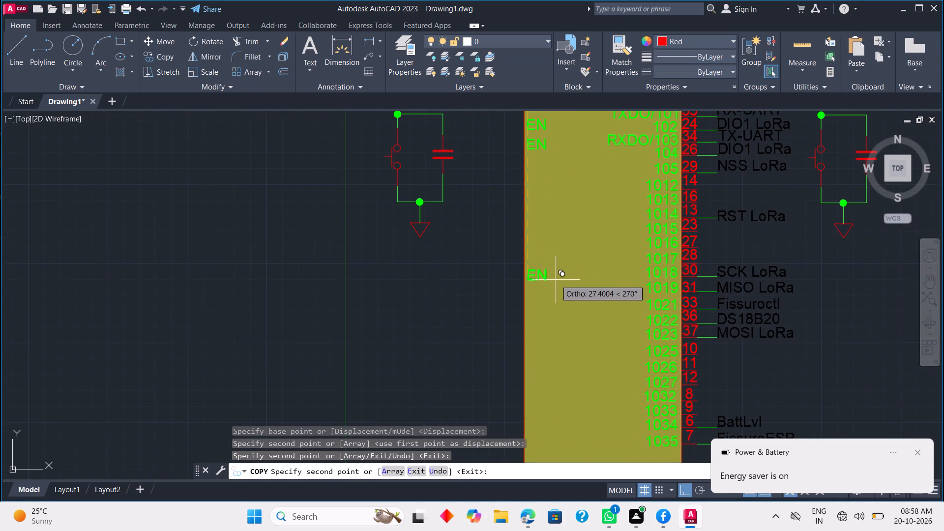
scroll(556, 280, up, 2)
click(556, 285)
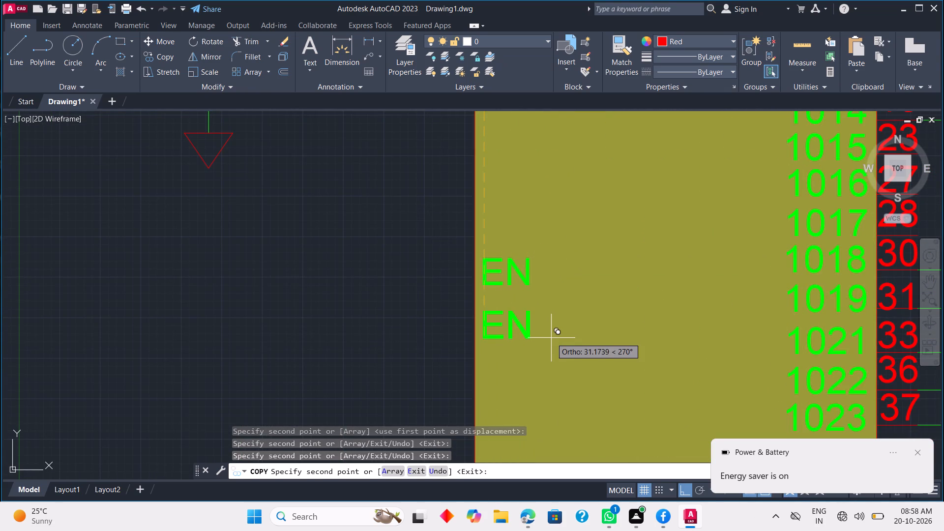
click(554, 329)
middle_drag(553, 366, 564, 279)
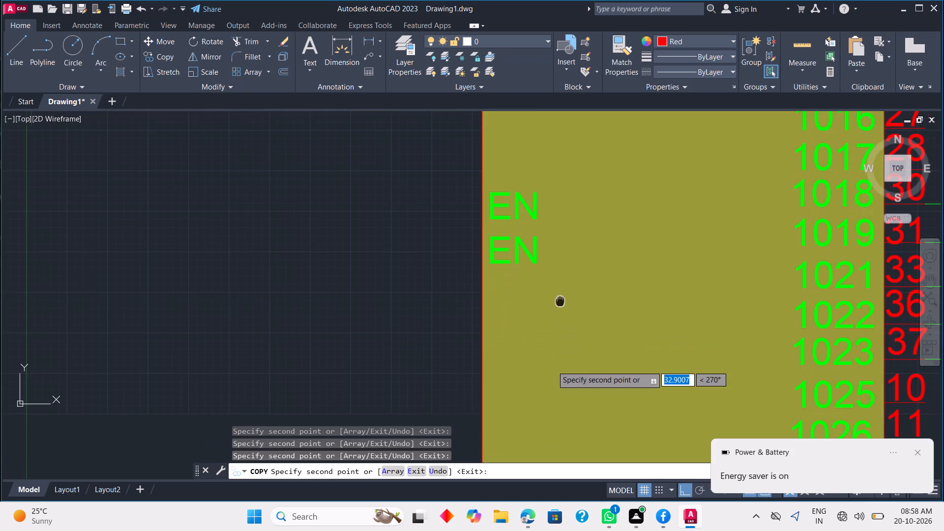
middle_drag(564, 279, 565, 270)
click(567, 281)
Add four further EN label copies in the same column, spaced from about 37 to 45 units below the original.
middle_drag(556, 331, 561, 289)
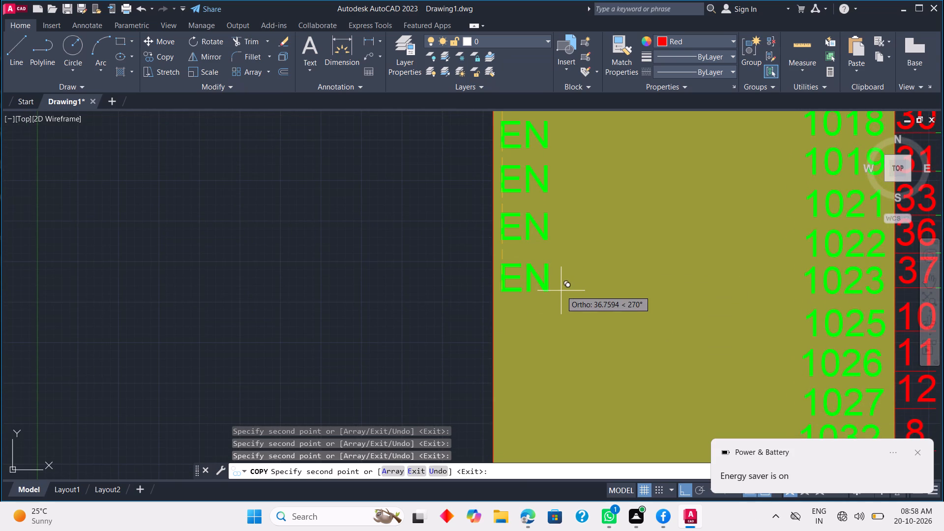
click(561, 290)
click(558, 335)
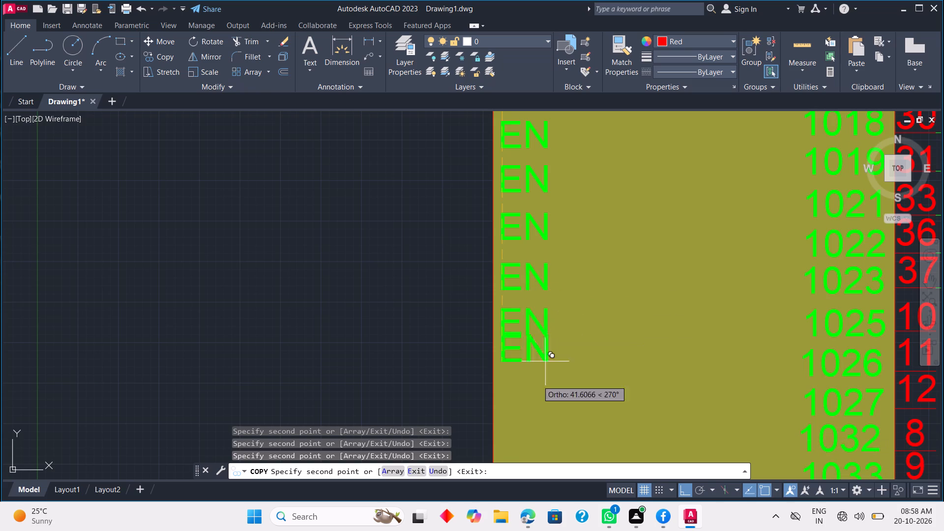
middle_drag(531, 406, 550, 344)
click(558, 319)
scroll(558, 317, down, 3)
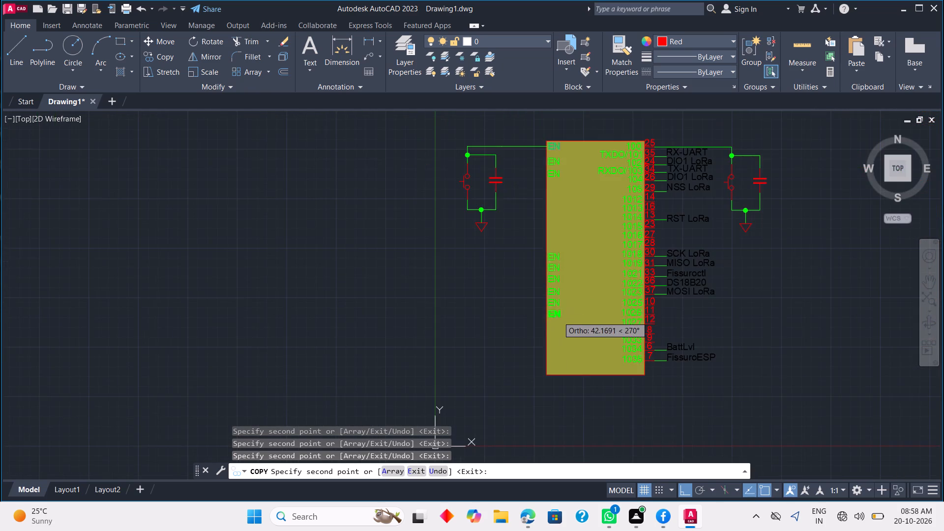
scroll(587, 278, up, 1)
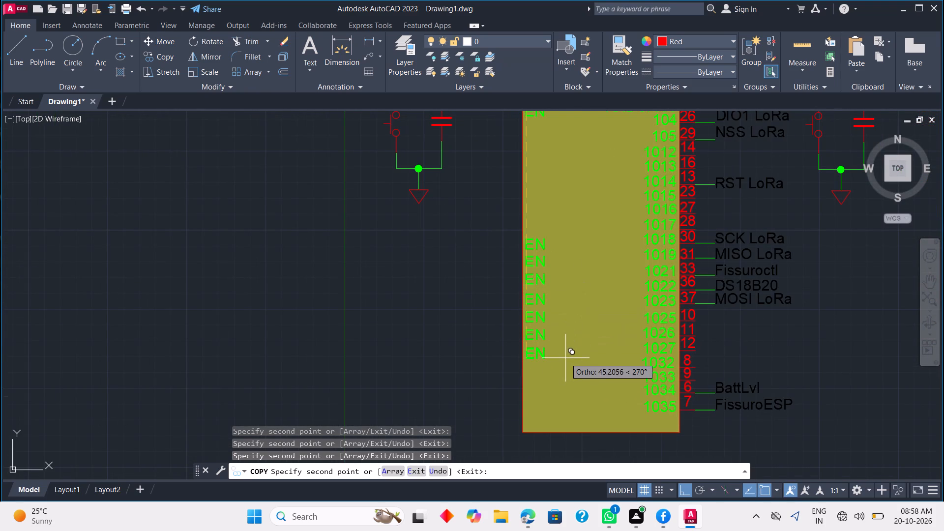
scroll(565, 358, up, 2)
click(565, 358)
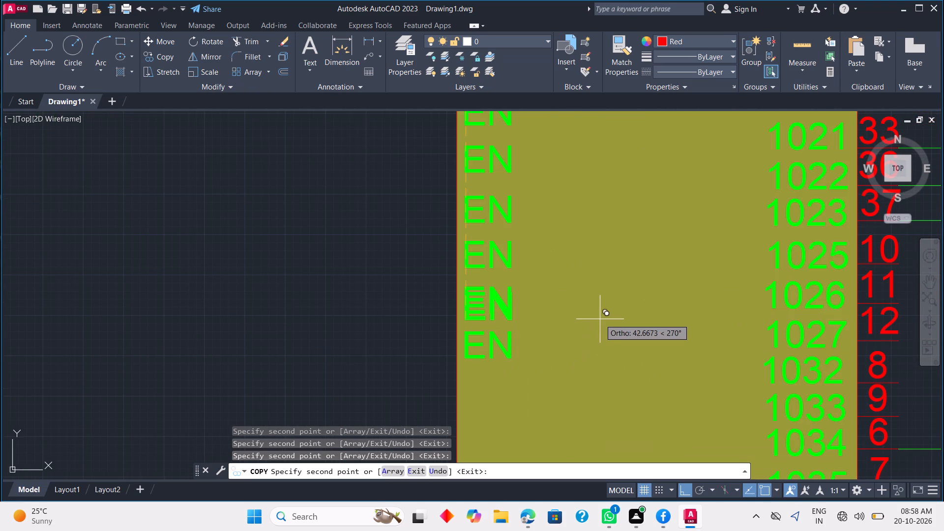
key(Escape)
Change the second EN label from the top, inside the chip's left edge, to SENSOR_VOP.
scroll(594, 207, down, 4)
middle_drag(595, 210, 610, 350)
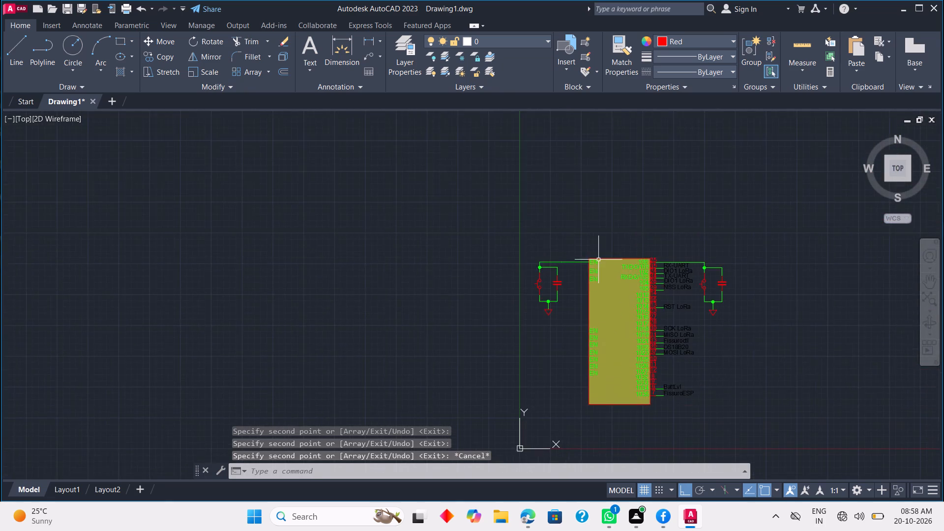
scroll(598, 255, up, 4)
double_click(591, 295)
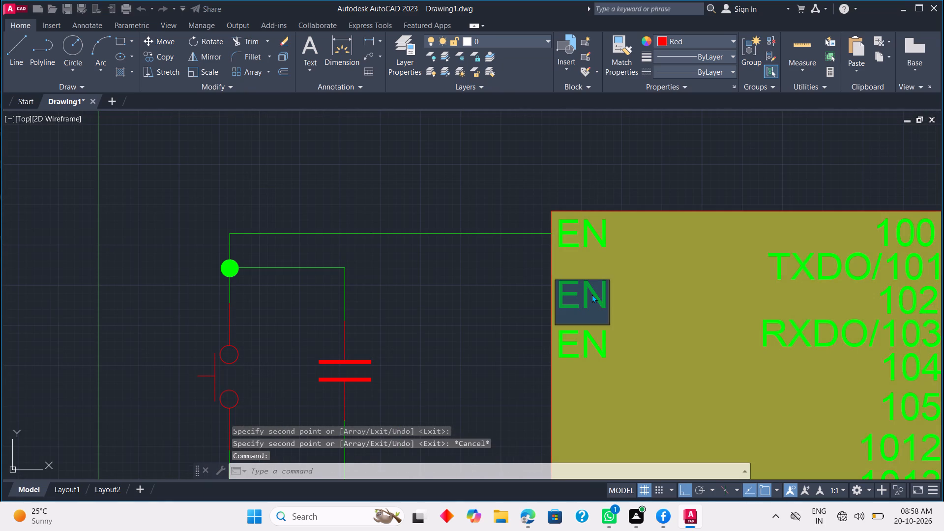
text(SE)
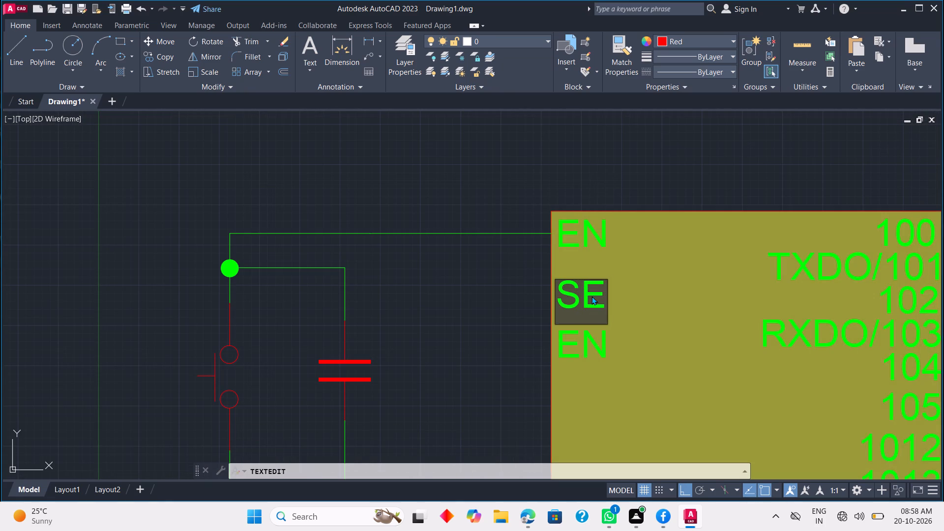
text(NSO)
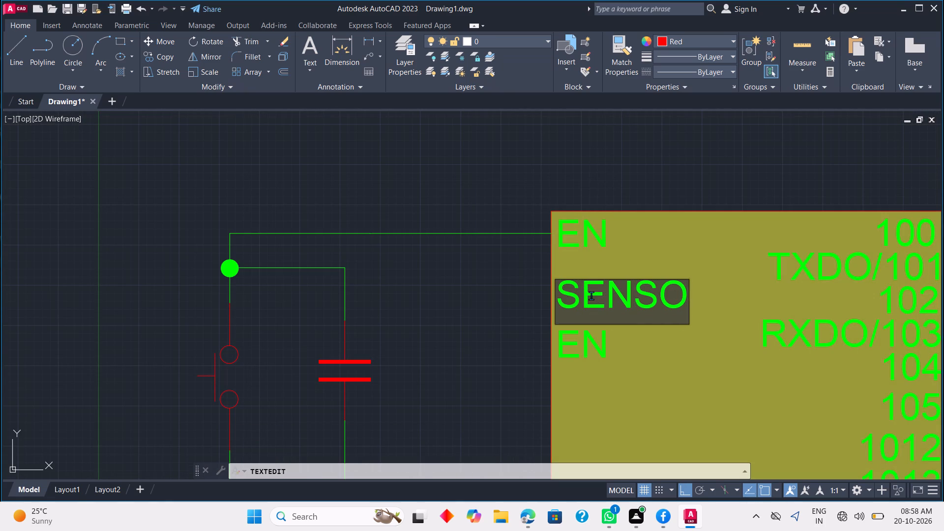
key(r)
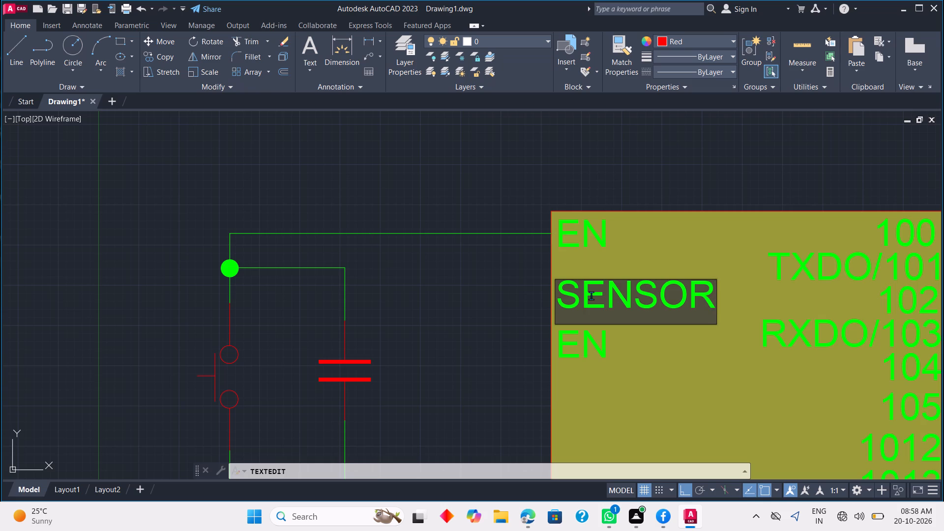
key(shift+underscore)
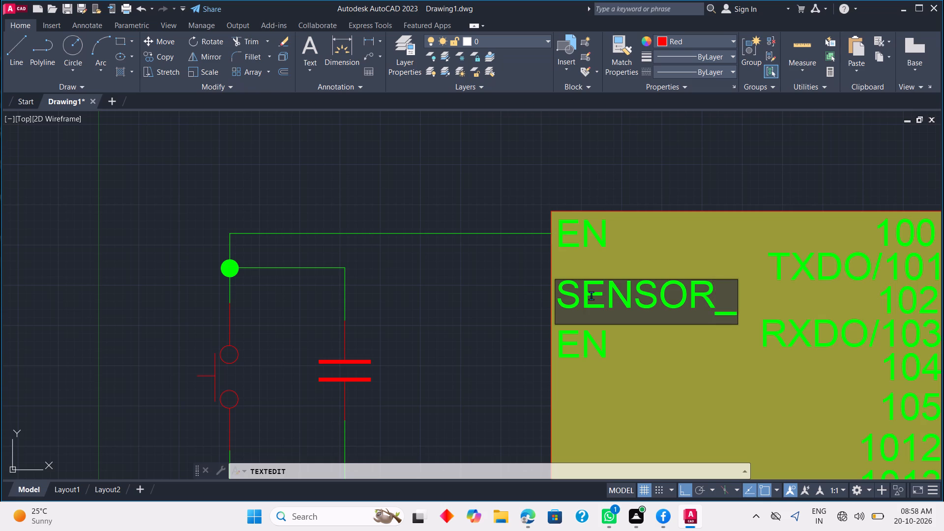
text(VO)
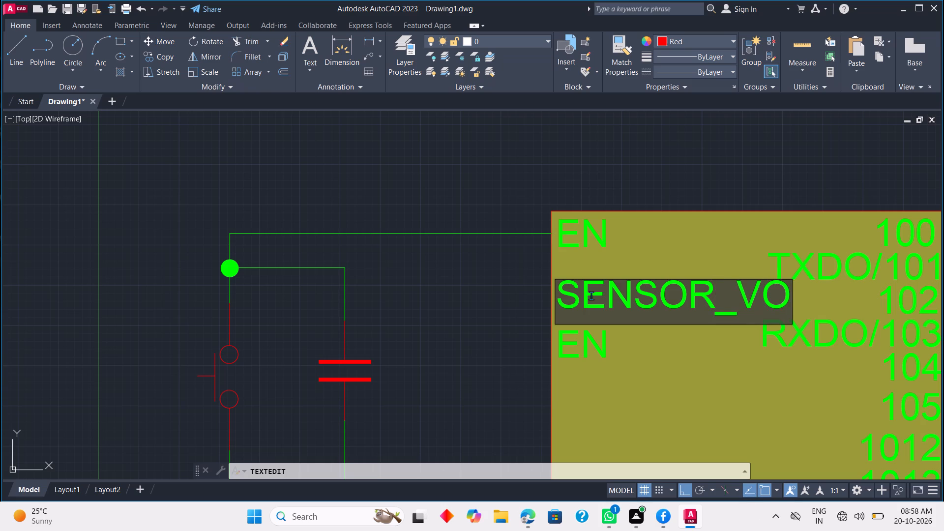
key(p)
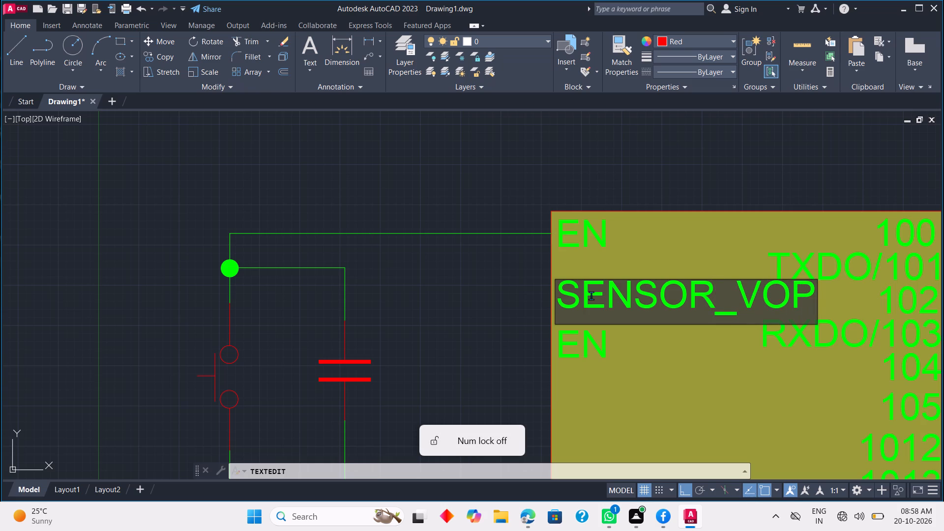
click(644, 363)
Stretch the chip rectangle's left edge about 6 units outward, widening the body to make room for the longer pin labels.
scroll(690, 339, down, 1)
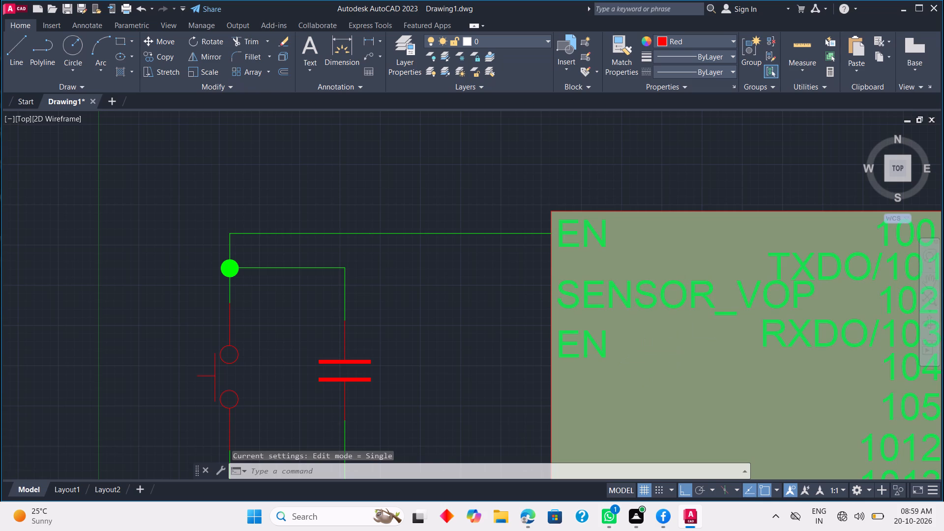
middle_drag(682, 359, 682, 326)
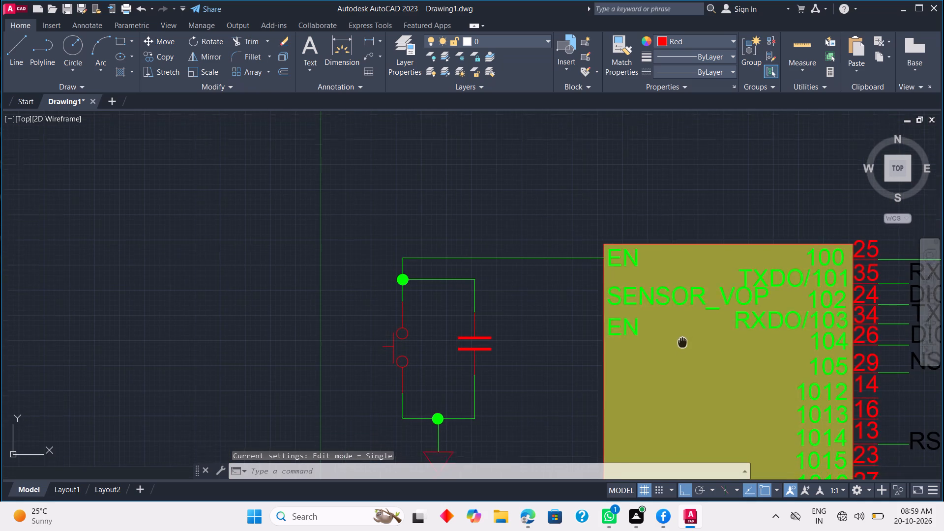
middle_drag(682, 326, 678, 267)
scroll(676, 273, down, 2)
middle_drag(674, 321, 682, 270)
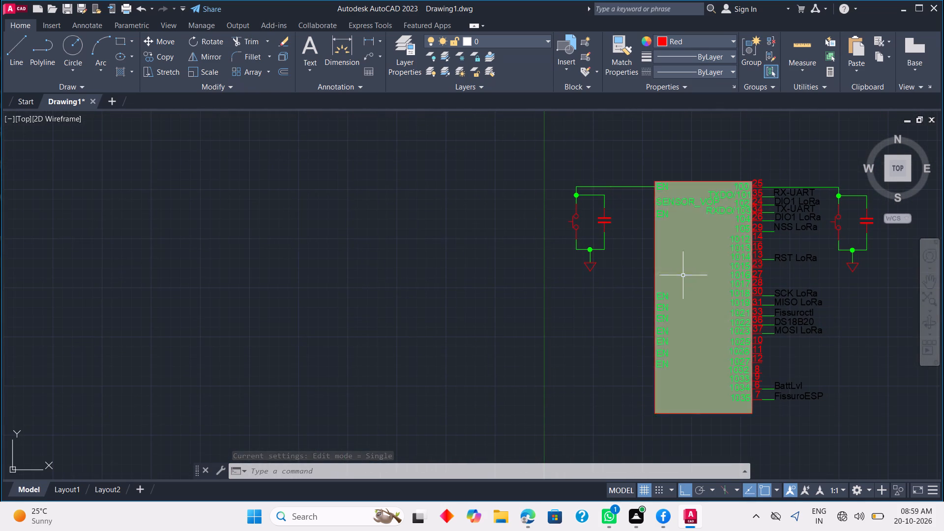
scroll(699, 290, up, 2)
middle_drag(691, 292, 699, 285)
scroll(700, 285, down, 1)
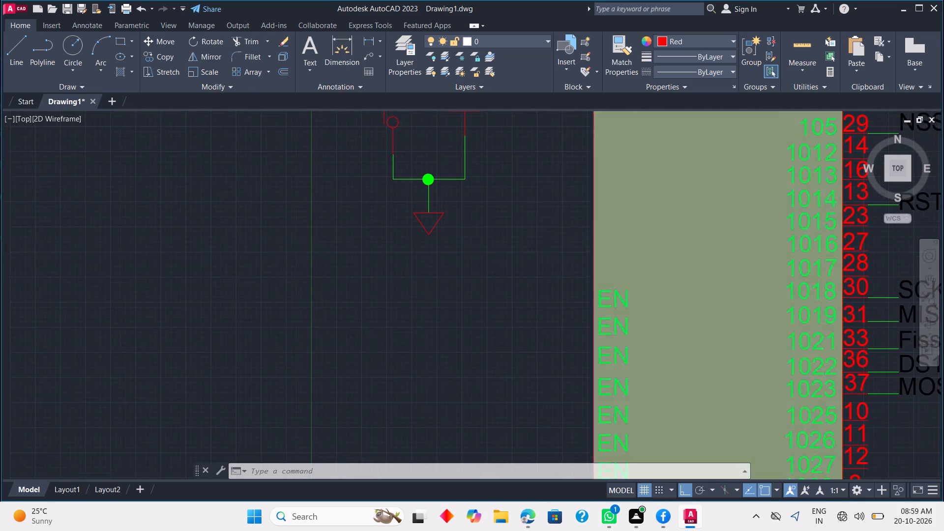
scroll(700, 285, down, 1)
scroll(690, 294, up, 2)
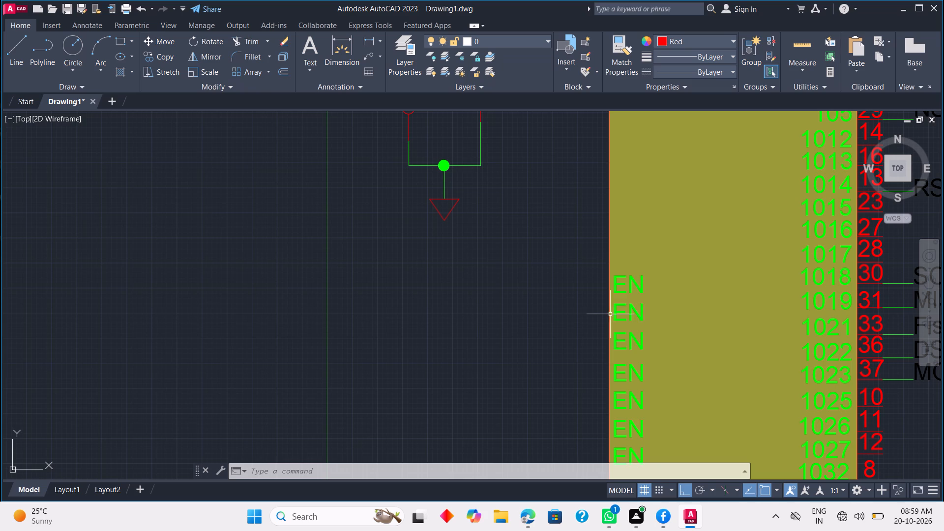
click(610, 314)
click(610, 288)
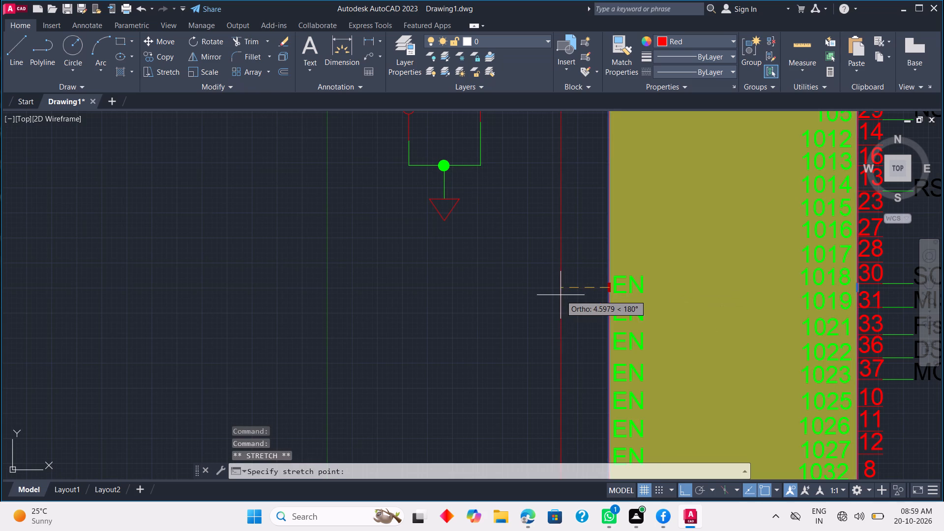
click(550, 295)
key(Escape)
scroll(595, 265, down, 1)
middle_drag(595, 265, 593, 271)
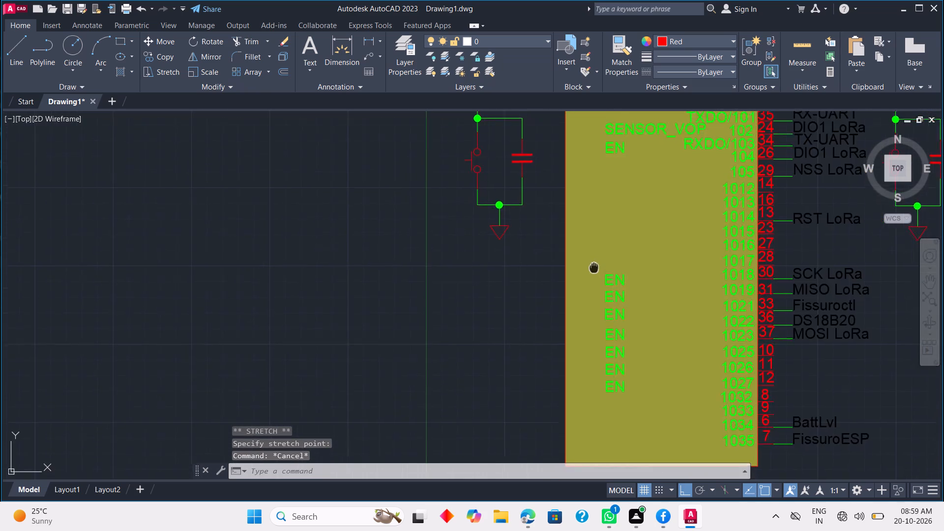
middle_drag(593, 271, 566, 379)
key(Escape)
Shift the SENSOR_VOP label about 5 units horizontally left, to just inside the chip's left edge.
click(583, 236)
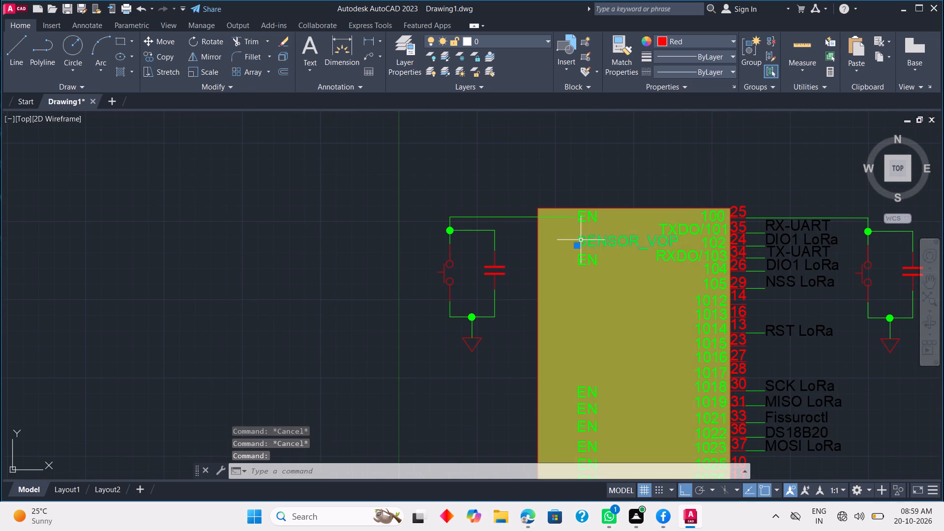
click(575, 245)
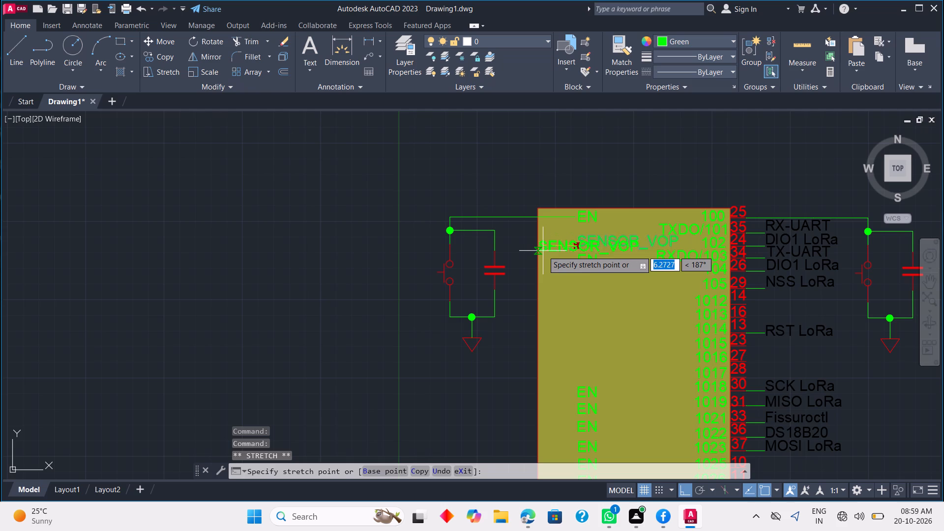
scroll(544, 250, up, 1)
click(544, 250)
key(Escape)
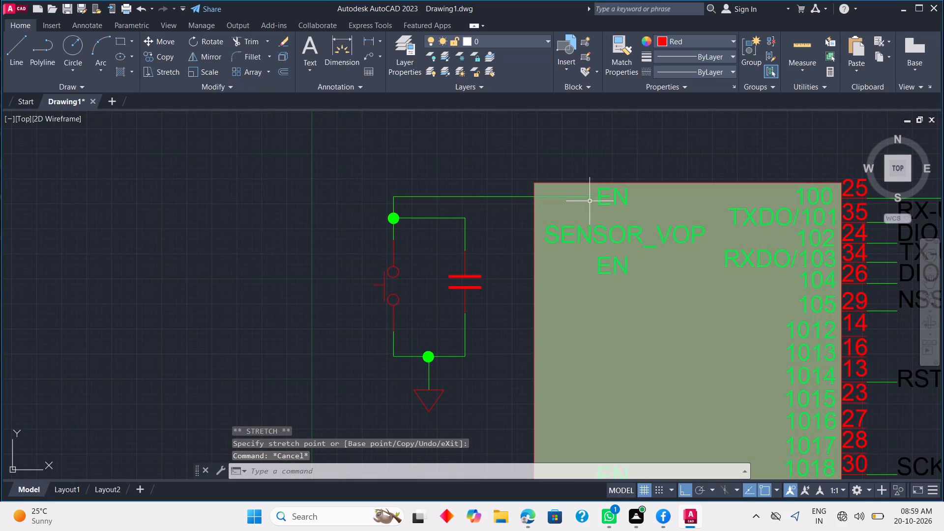
Move the whole EN push-button, capacitor and ground circuit about 6 units left, ending its wire at the chip's left edge.
click(598, 203)
key(Escape)
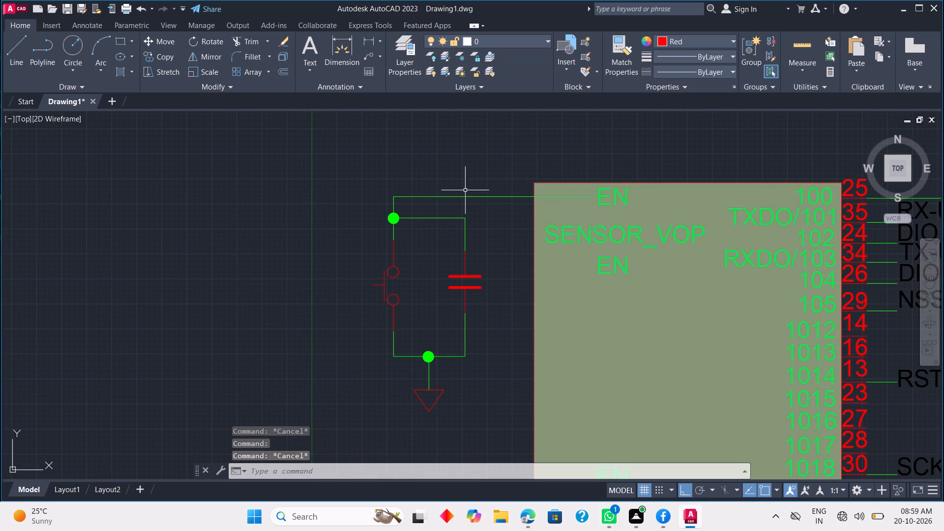
drag(341, 180, 360, 183)
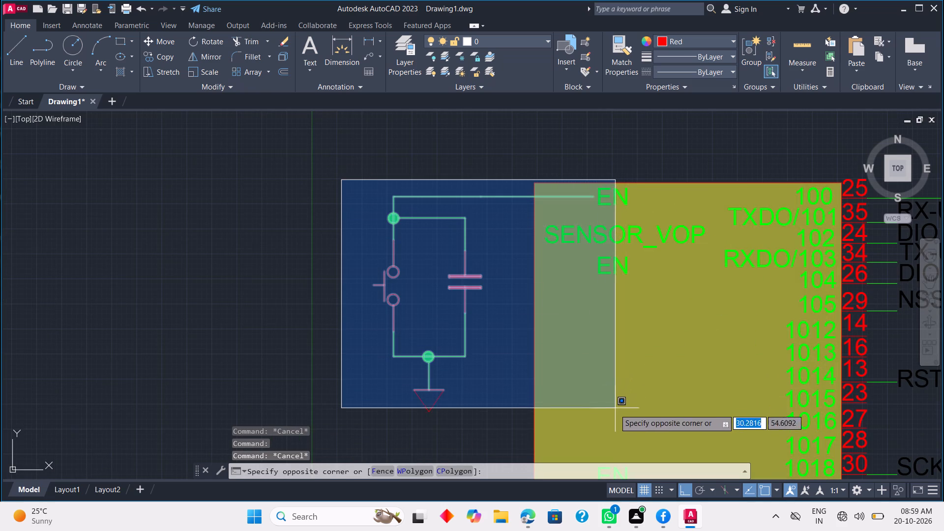
click(614, 428)
right_click(601, 217)
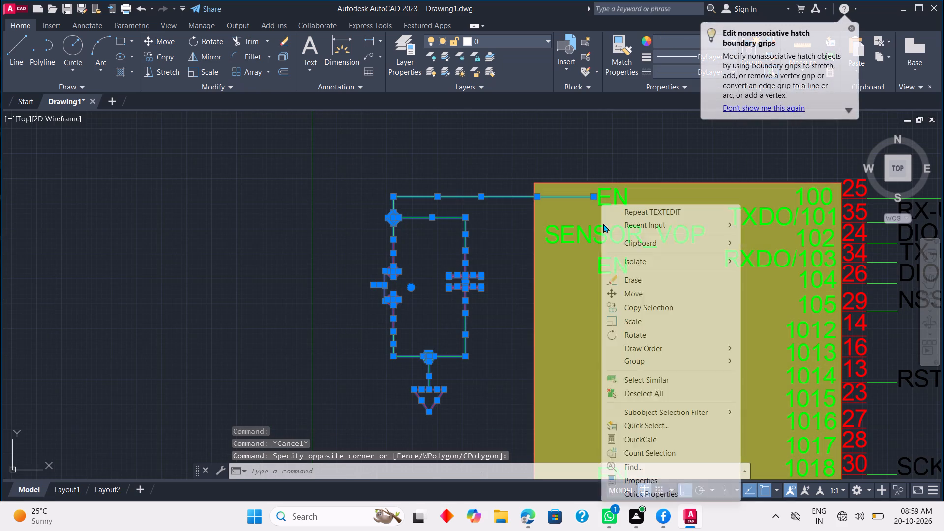
click(629, 292)
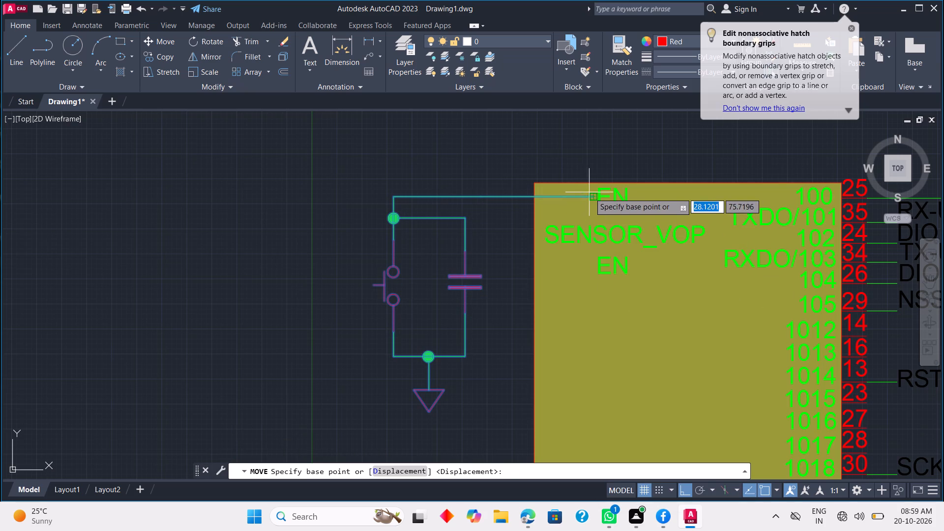
click(590, 194)
click(534, 201)
key(Escape)
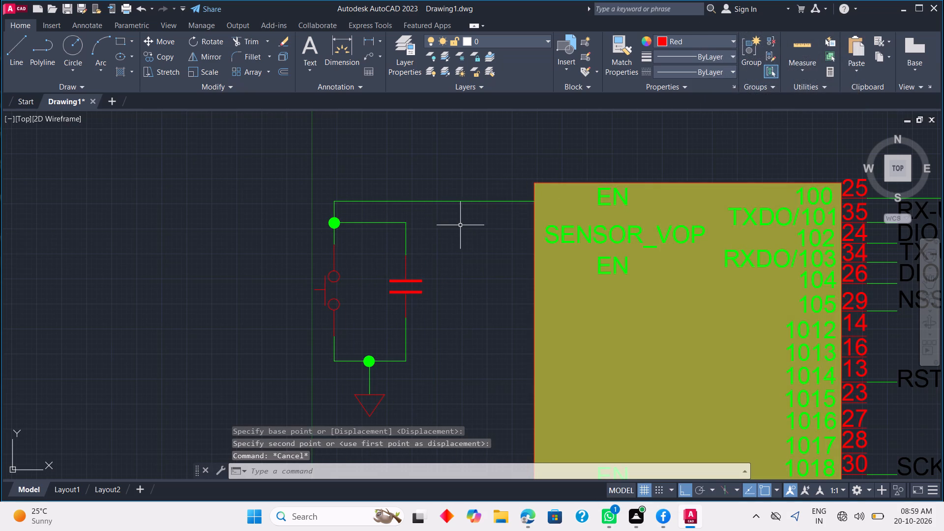
Shift the top EN label about 5 units horizontally left, aligning its start with the SENSOR_VOP label.
click(616, 197)
click(599, 206)
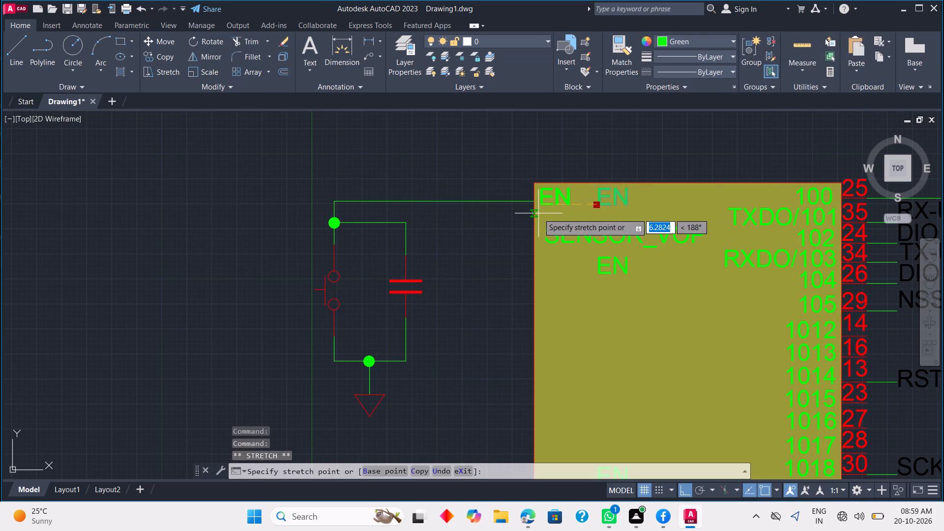
key(Escape)
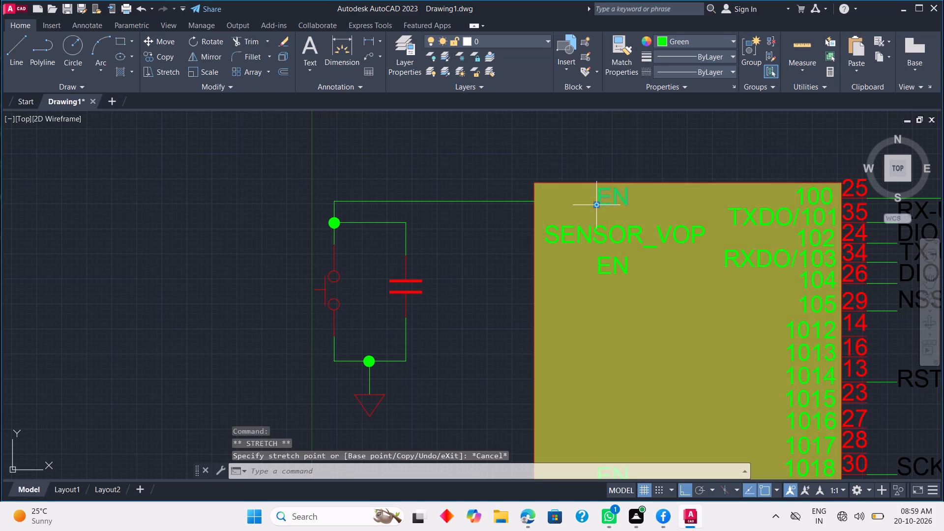
click(598, 205)
click(544, 209)
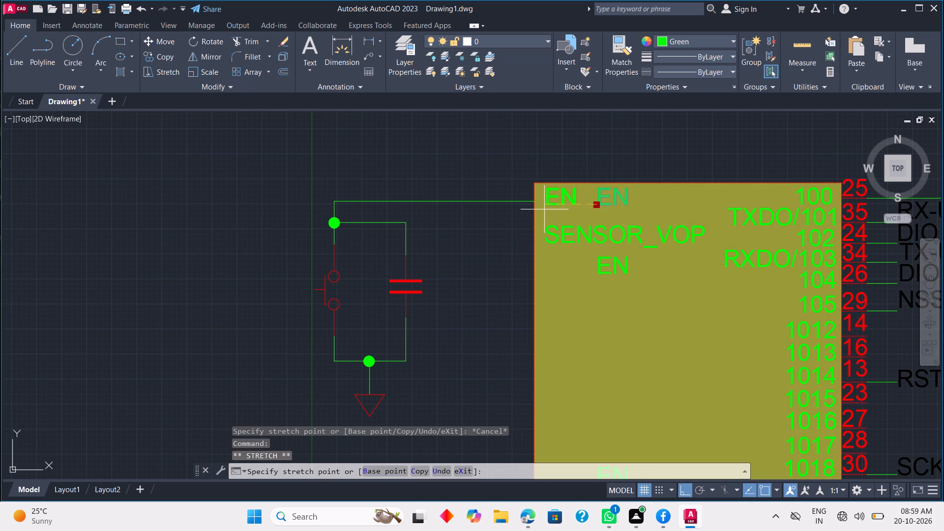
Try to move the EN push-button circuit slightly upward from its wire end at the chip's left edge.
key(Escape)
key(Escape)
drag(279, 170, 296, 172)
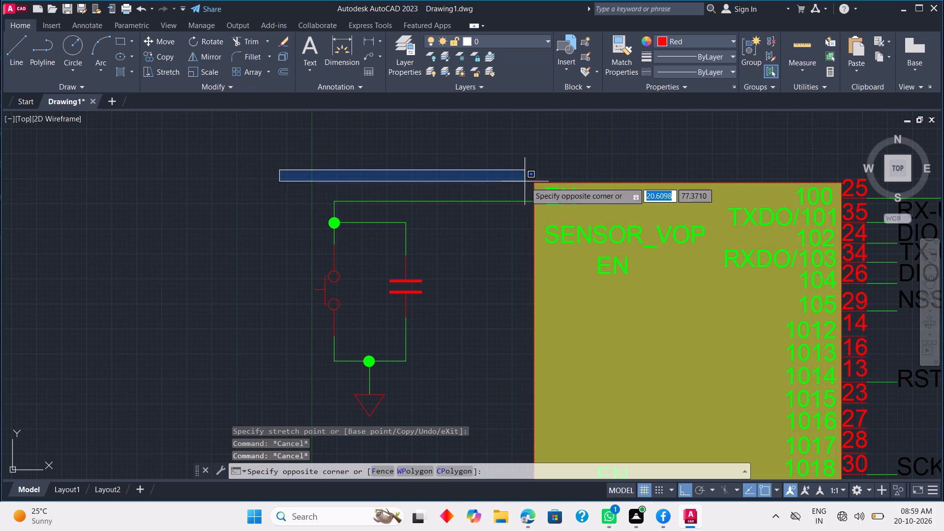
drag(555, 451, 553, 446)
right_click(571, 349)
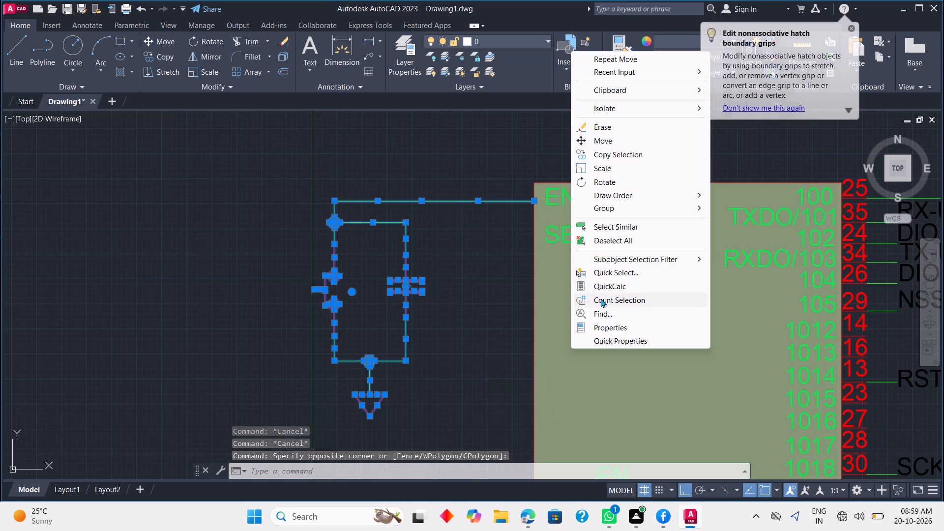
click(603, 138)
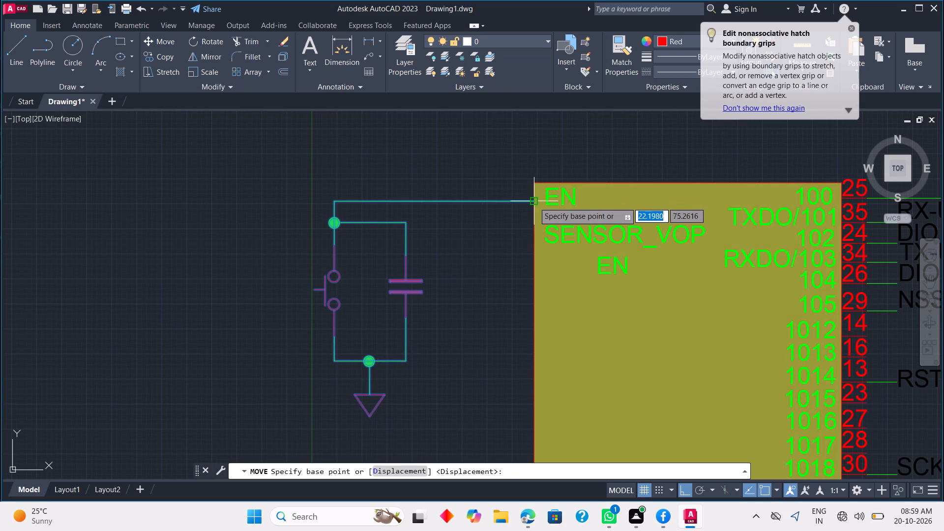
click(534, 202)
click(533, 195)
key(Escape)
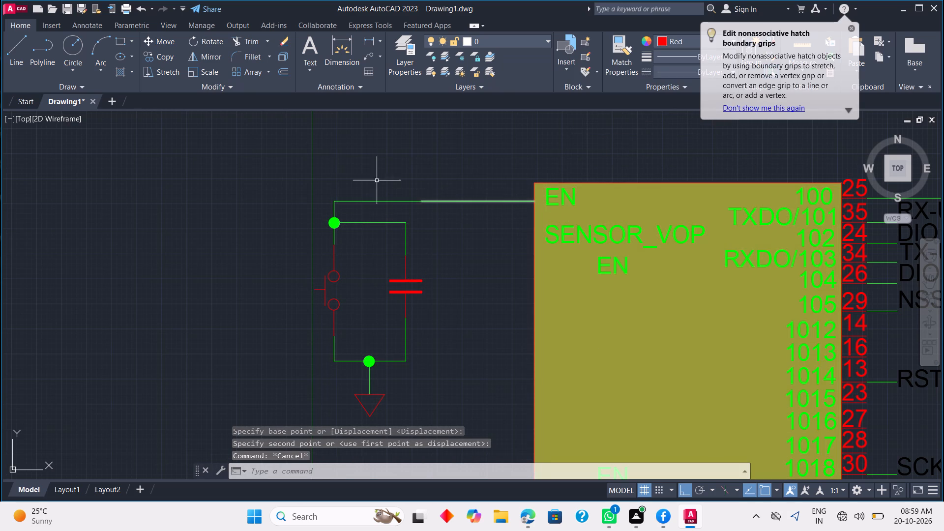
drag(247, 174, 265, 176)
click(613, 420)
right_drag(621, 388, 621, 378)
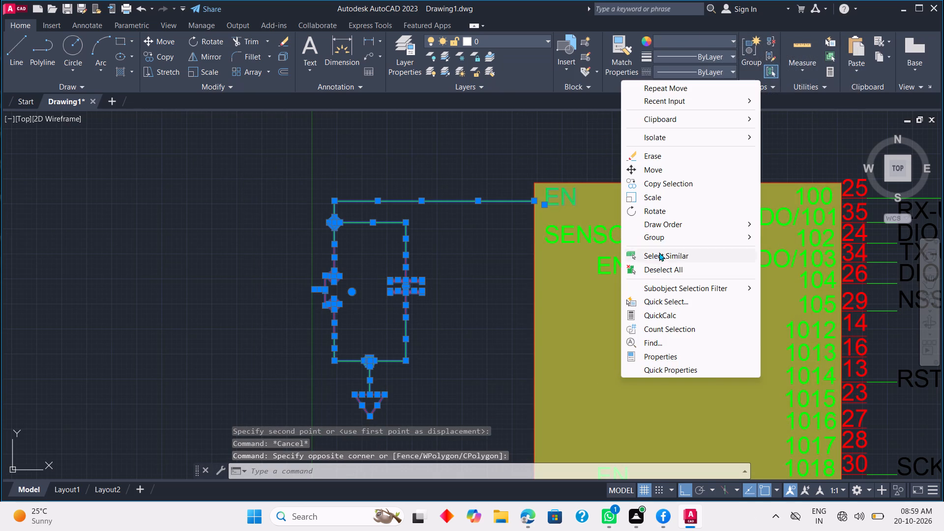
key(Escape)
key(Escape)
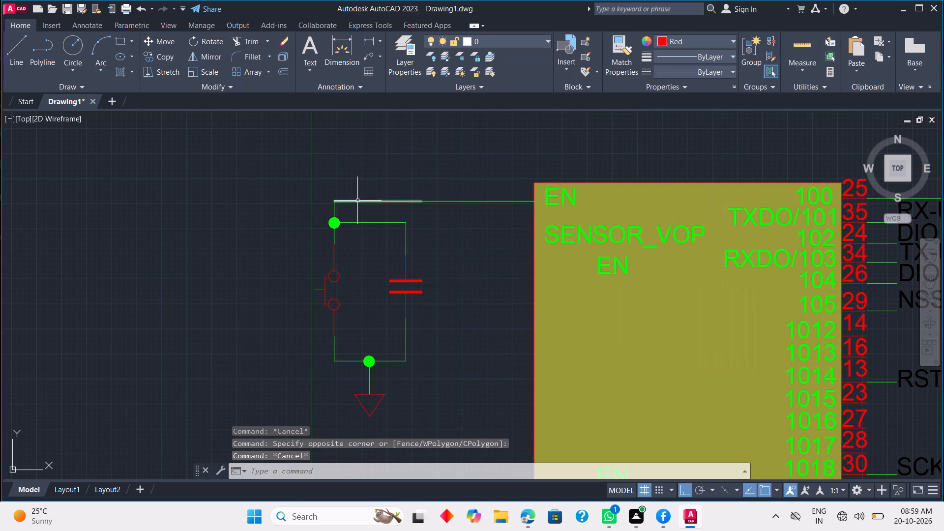
Move the whole EN push-button, capacitor and ground circuit about 0.7 units straight up, levelling its wire with the top EN label.
drag(303, 188, 361, 202)
click(546, 442)
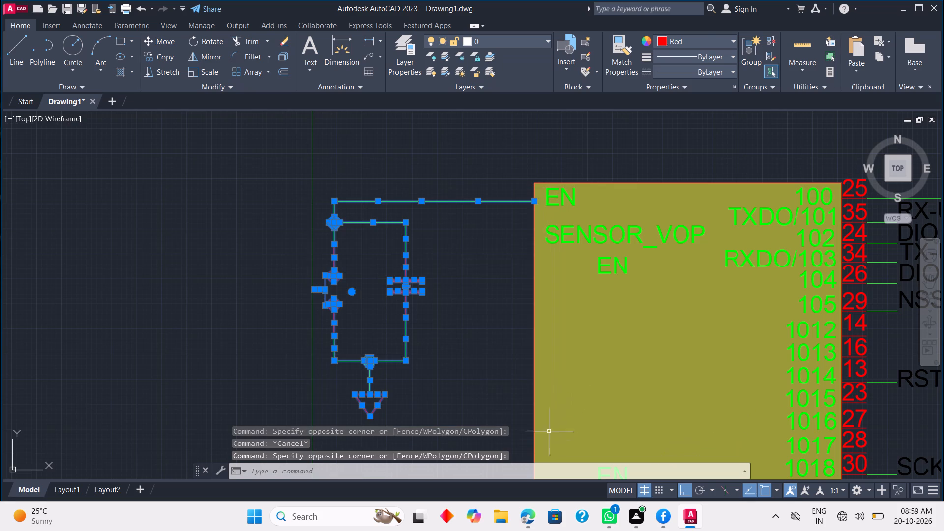
right_click(604, 345)
click(642, 137)
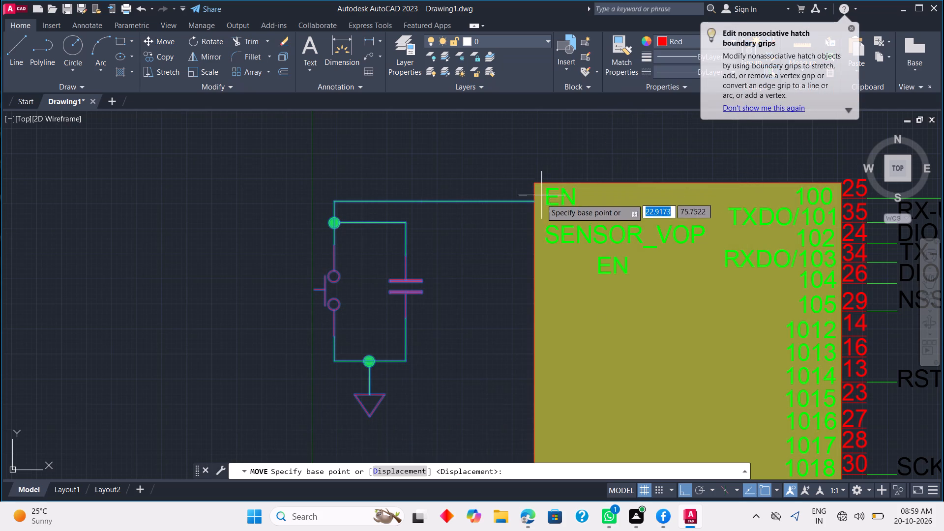
click(535, 204)
scroll(535, 195, up, 3)
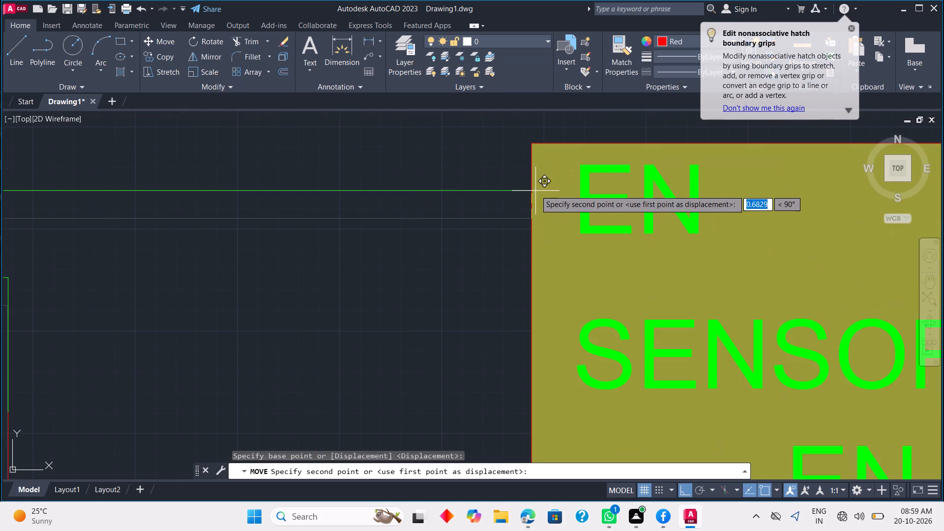
click(535, 190)
key(Escape)
Delete the EN label directly below SENSOR_VOP.
scroll(524, 240, down, 4)
middle_drag(544, 298, 548, 251)
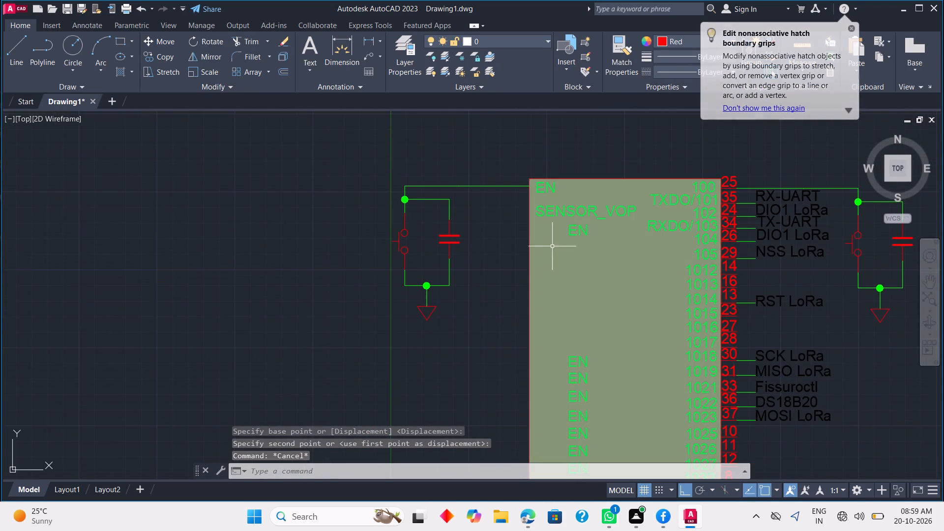
click(574, 234)
click(570, 236)
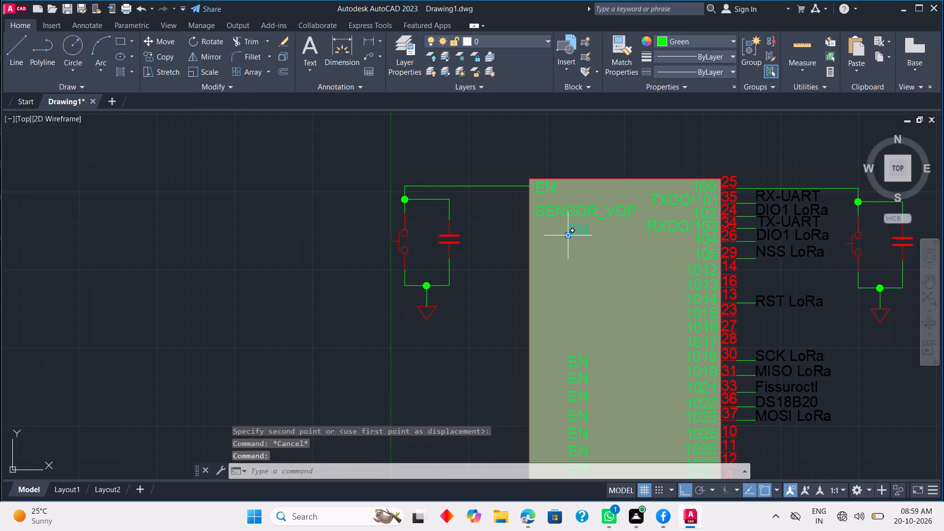
scroll(540, 239, up, 2)
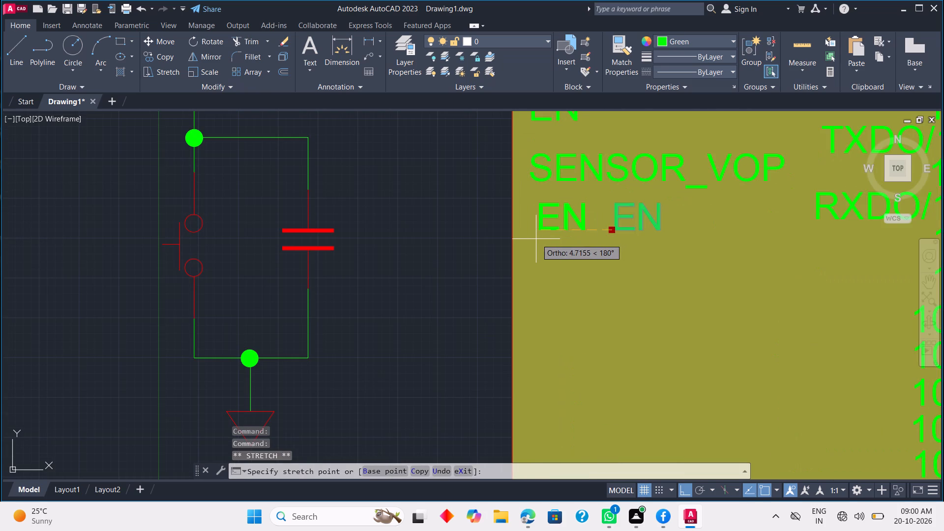
scroll(532, 239, down, 2)
key(Escape)
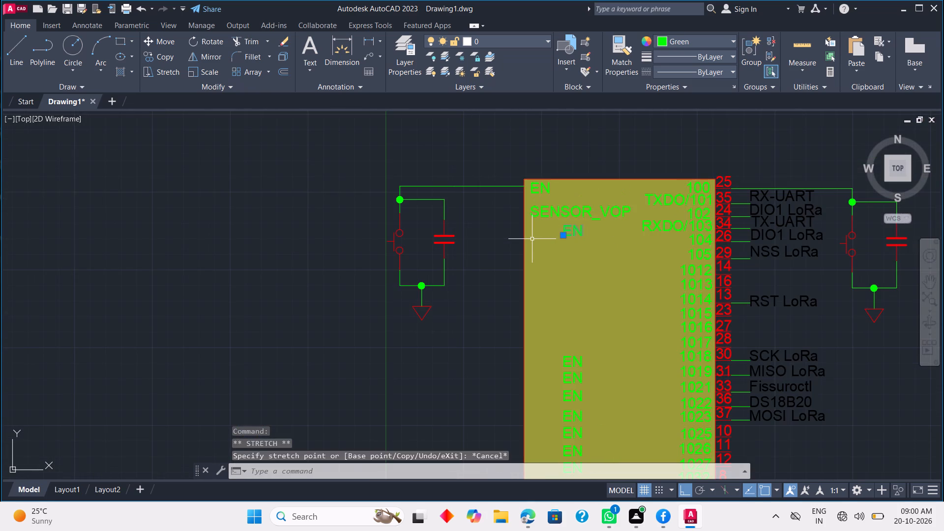
scroll(544, 265, down, 2)
scroll(551, 289, up, 2)
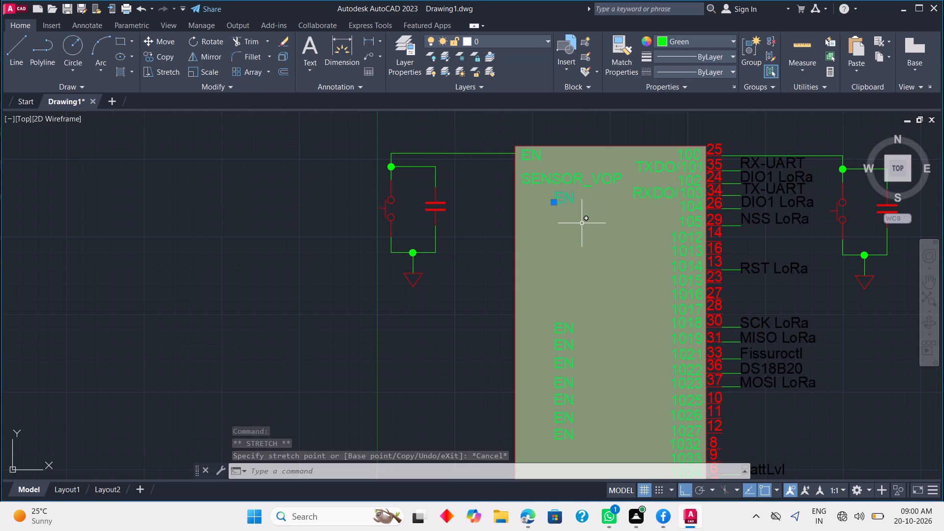
key(Delete)
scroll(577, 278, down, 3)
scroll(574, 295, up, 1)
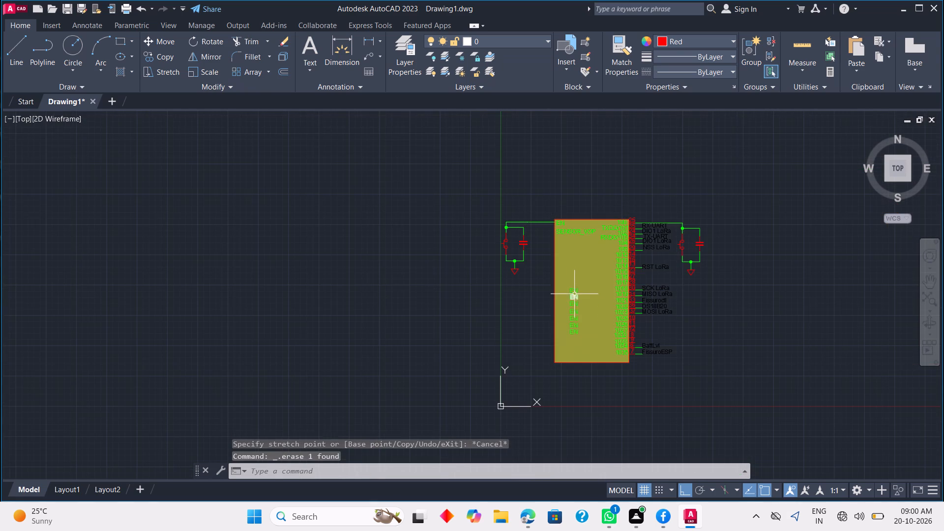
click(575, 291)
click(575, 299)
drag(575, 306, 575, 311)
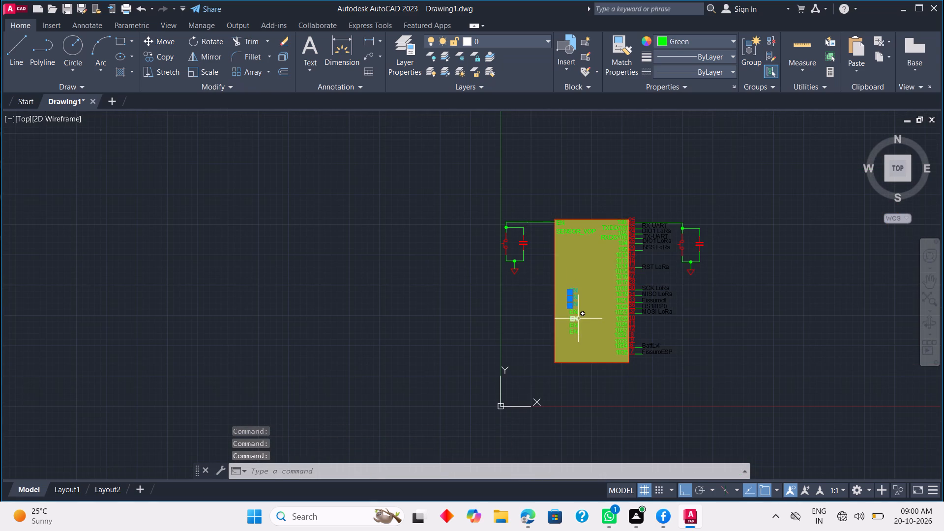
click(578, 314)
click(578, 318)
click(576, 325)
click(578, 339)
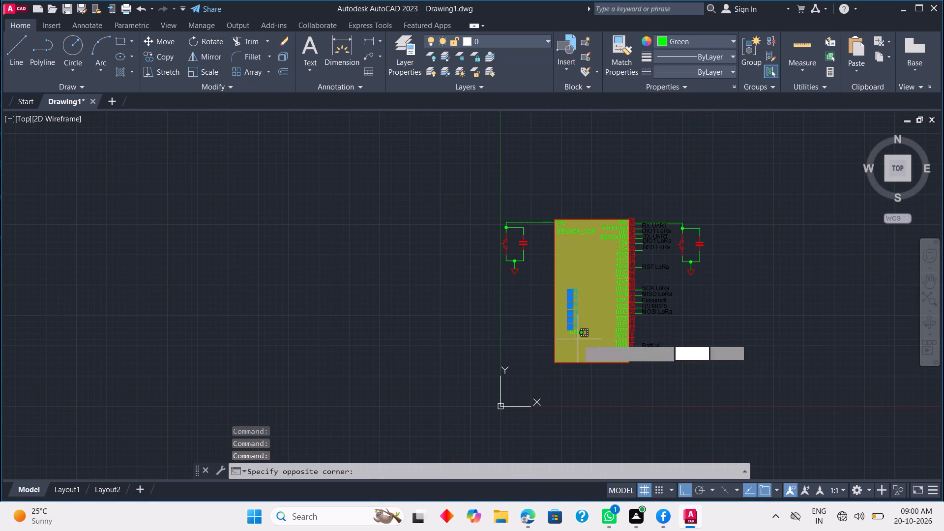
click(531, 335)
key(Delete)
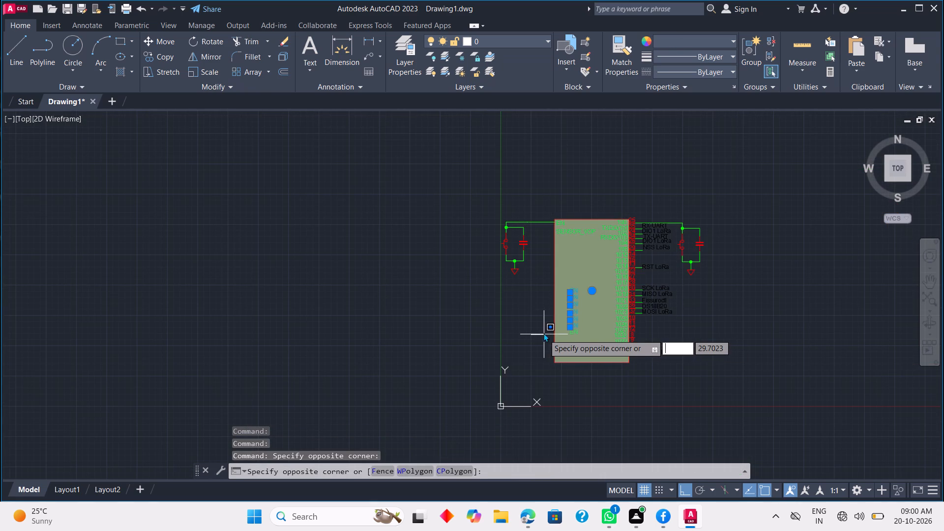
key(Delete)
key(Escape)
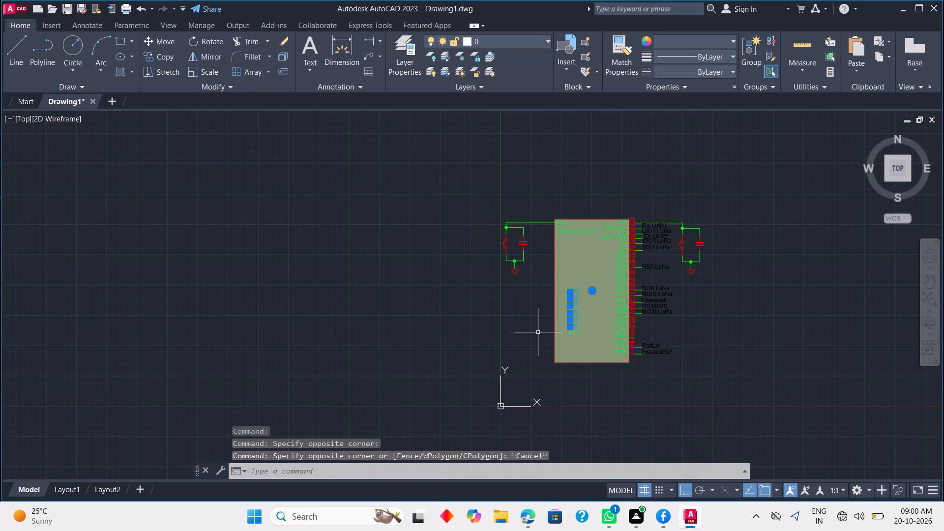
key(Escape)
Delete the seven remaining EN labels in the lower column inside the chip's left side.
scroll(575, 328, up, 2)
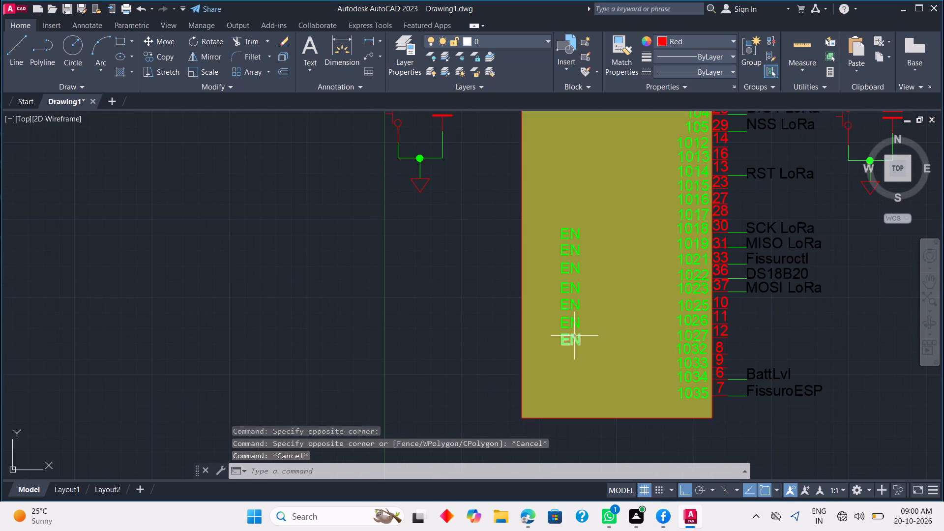
click(574, 336)
click(574, 325)
click(576, 304)
click(576, 288)
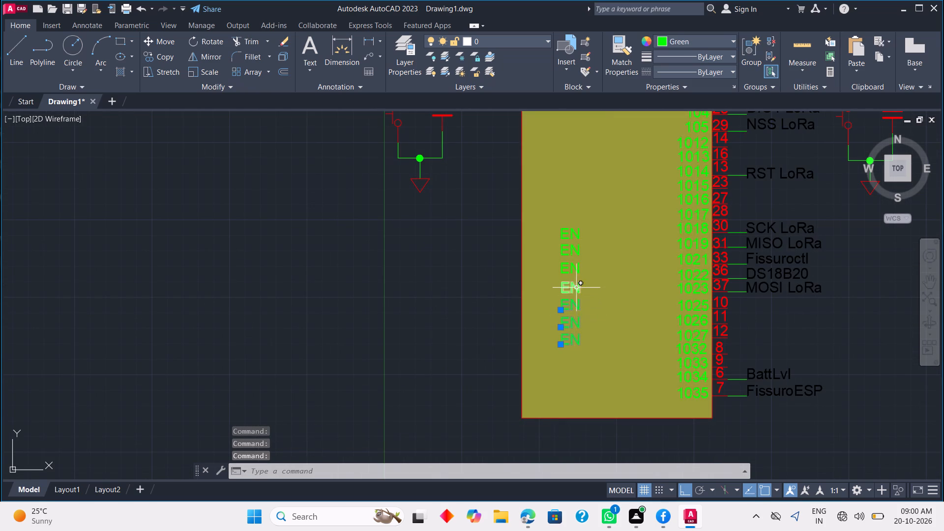
click(578, 268)
click(578, 250)
click(578, 231)
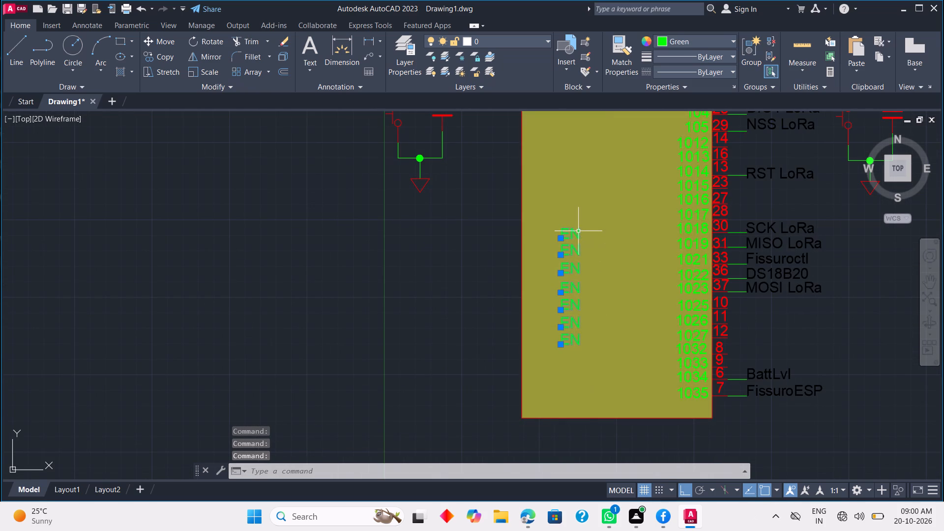
key(Delete)
Copy the SENSOR_VOP label straight down, placing one copy about 3 units and another about 23.4 units below the original.
scroll(575, 239, down, 2)
scroll(575, 192, up, 2)
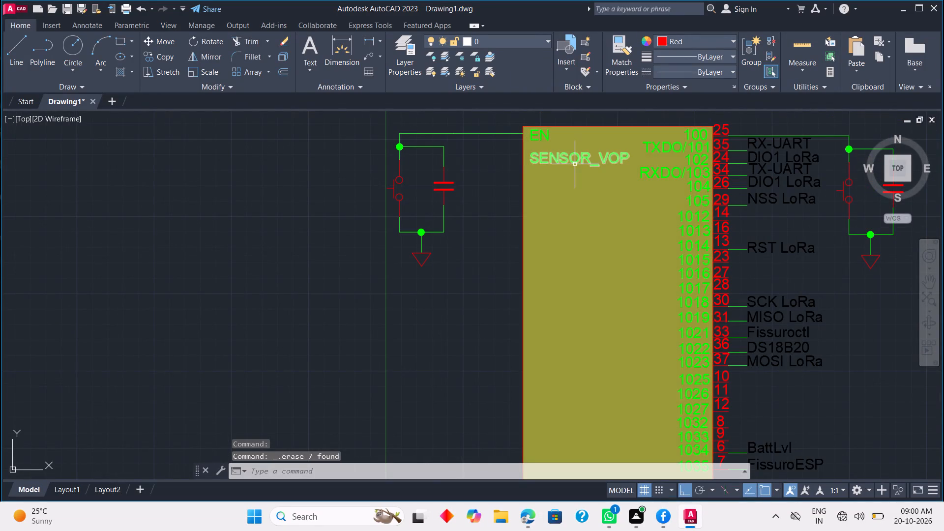
click(576, 161)
right_click(569, 180)
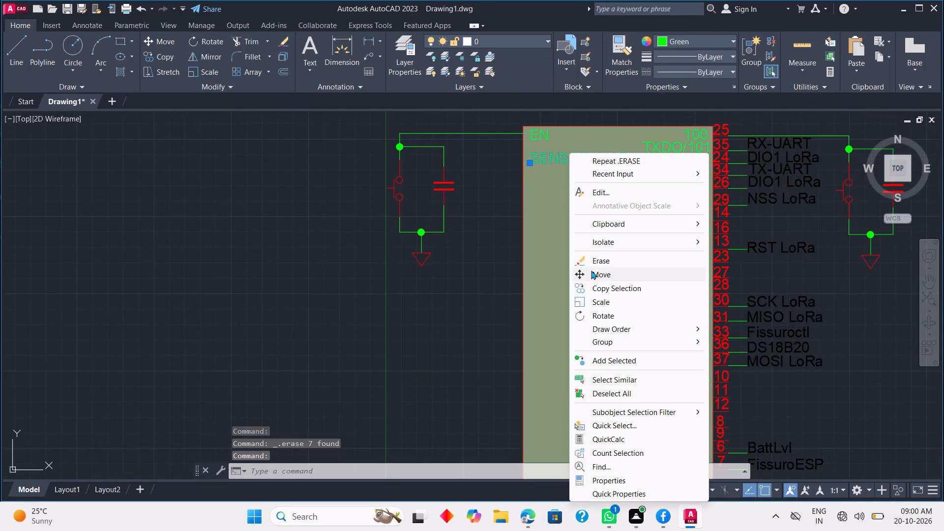
click(590, 288)
scroll(537, 159, up, 3)
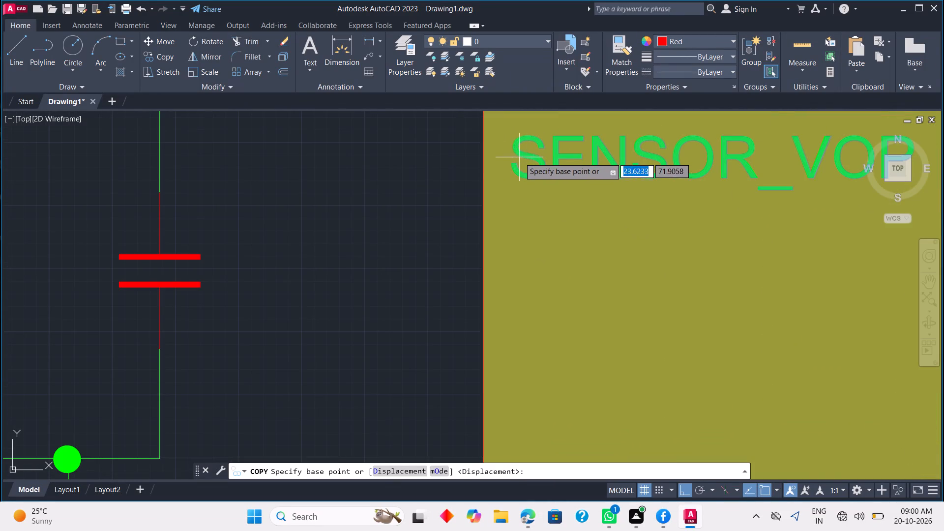
click(512, 165)
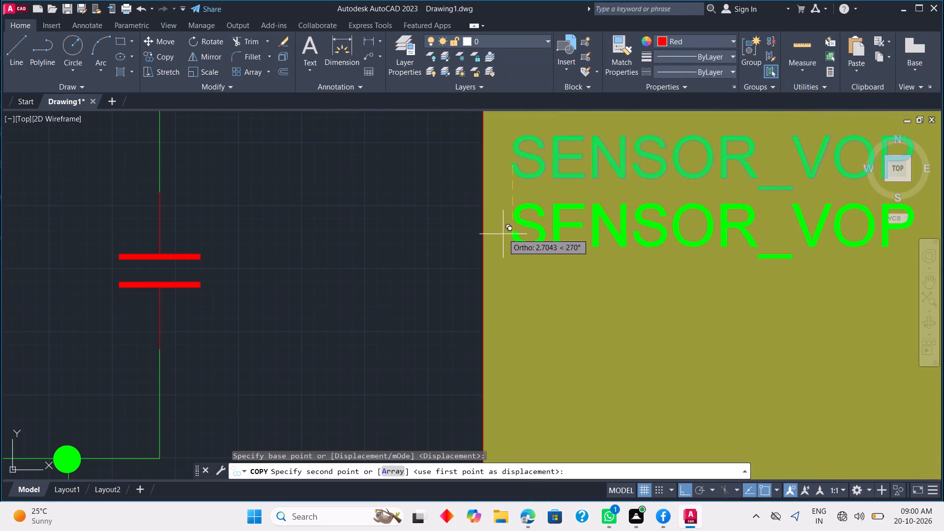
click(503, 240)
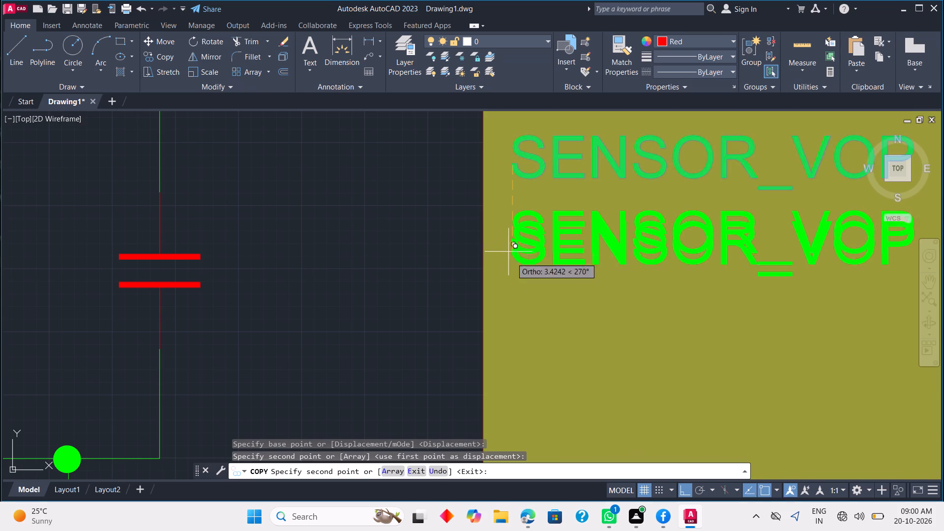
scroll(530, 315, down, 2)
middle_drag(531, 354, 538, 173)
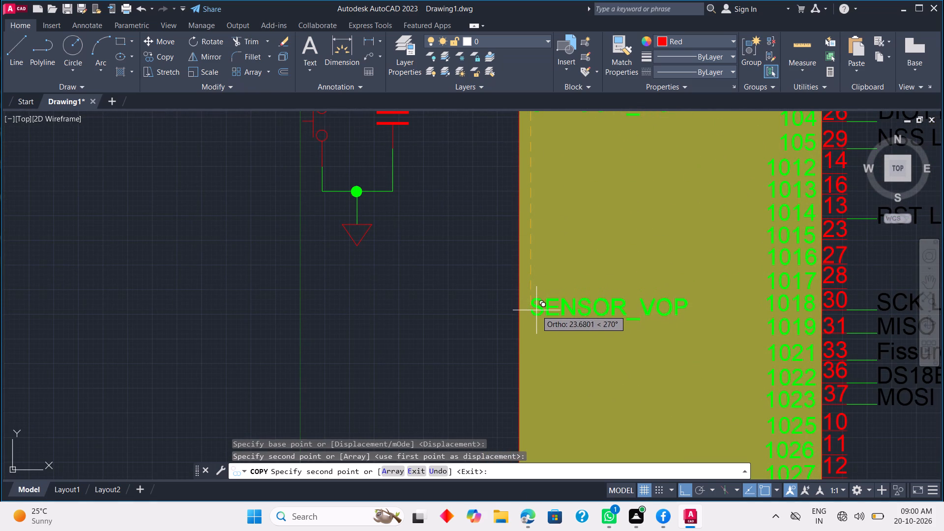
click(536, 307)
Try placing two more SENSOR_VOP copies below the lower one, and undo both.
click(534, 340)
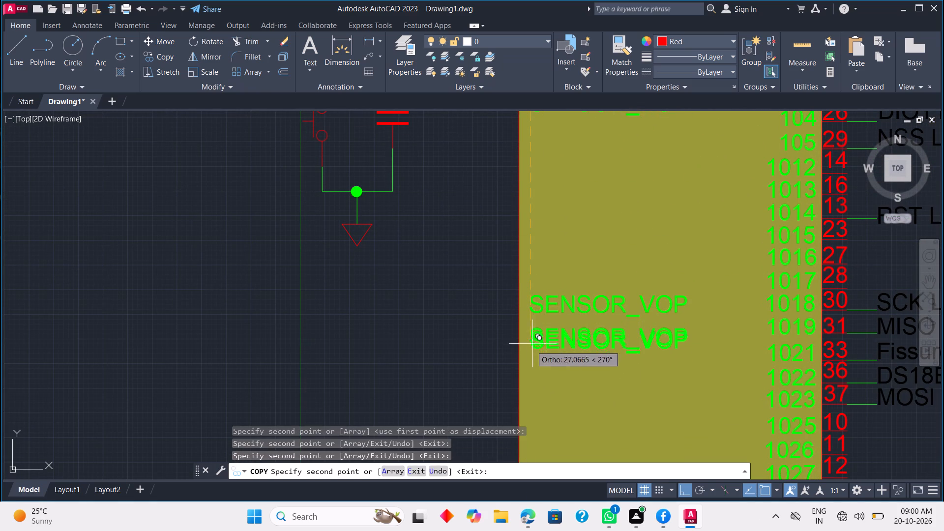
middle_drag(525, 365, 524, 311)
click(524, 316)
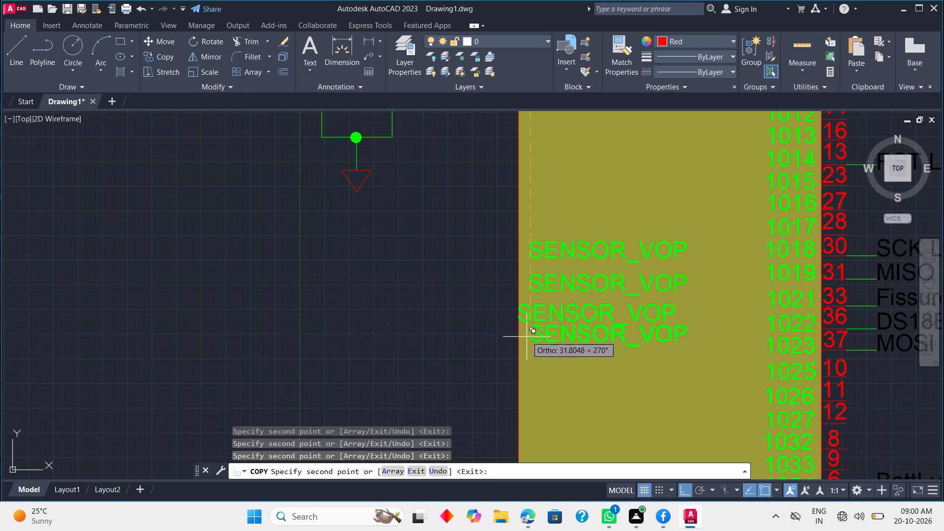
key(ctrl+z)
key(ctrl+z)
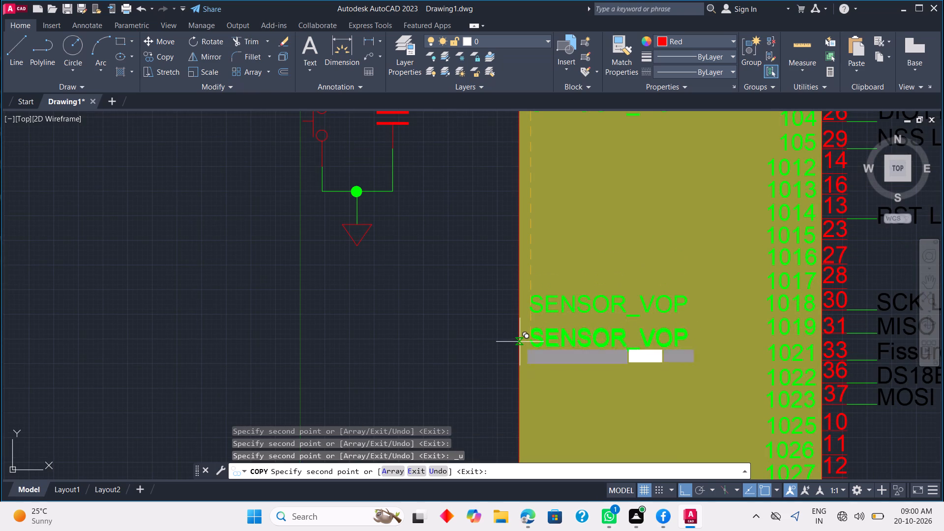
Place six more SENSOR_VOP copies straight down the chip's lower column, evenly spaced from about 26 to 39.2 units below the original.
scroll(529, 333, up, 1)
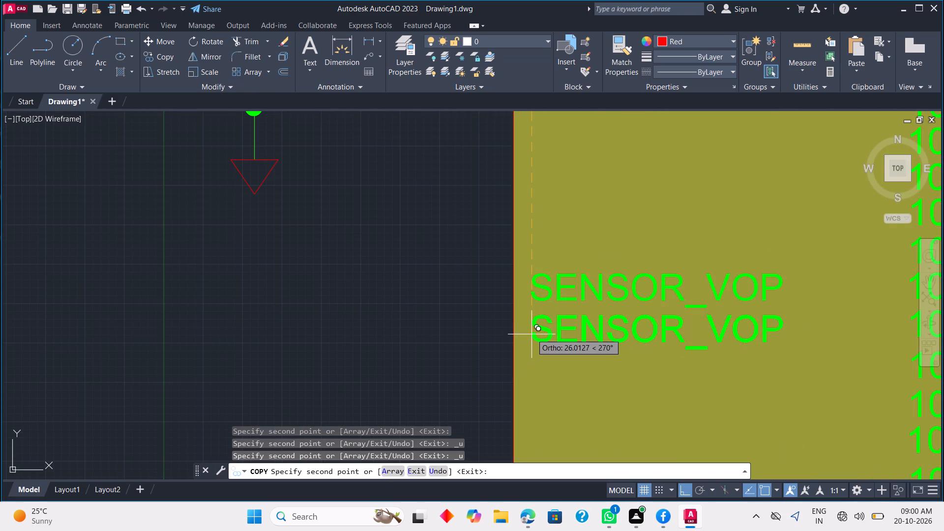
click(531, 334)
middle_drag(535, 361, 531, 219)
click(535, 234)
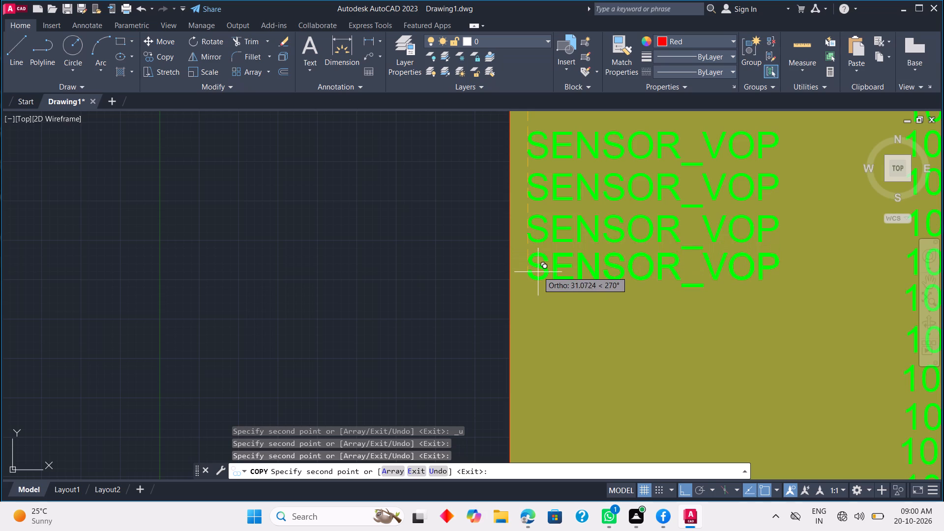
click(539, 274)
middle_drag(537, 287, 535, 230)
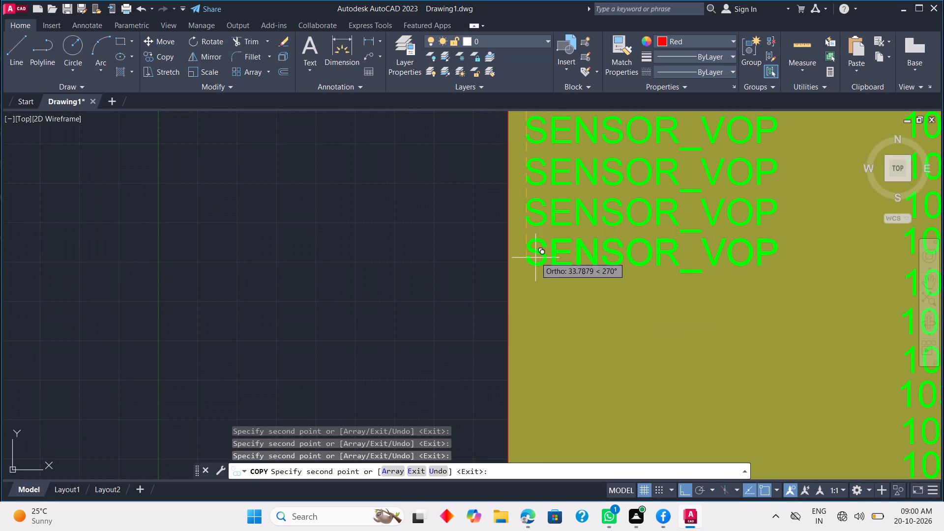
click(536, 258)
click(540, 299)
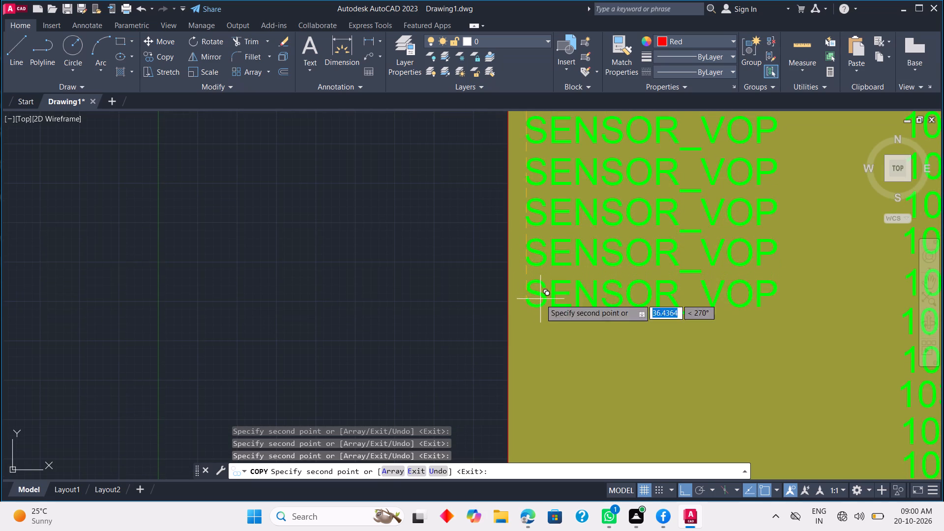
middle_drag(538, 306, 545, 228)
click(544, 265)
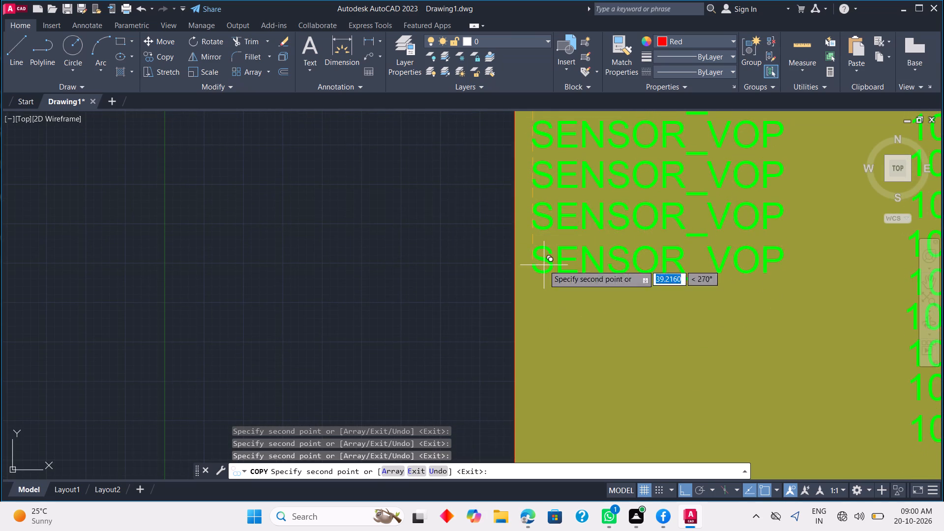
scroll(544, 291, down, 3)
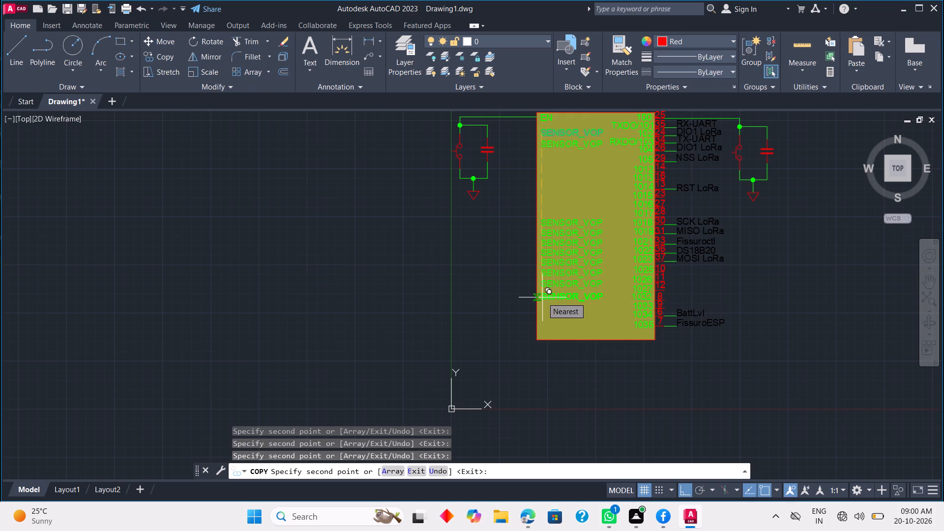
key(Escape)
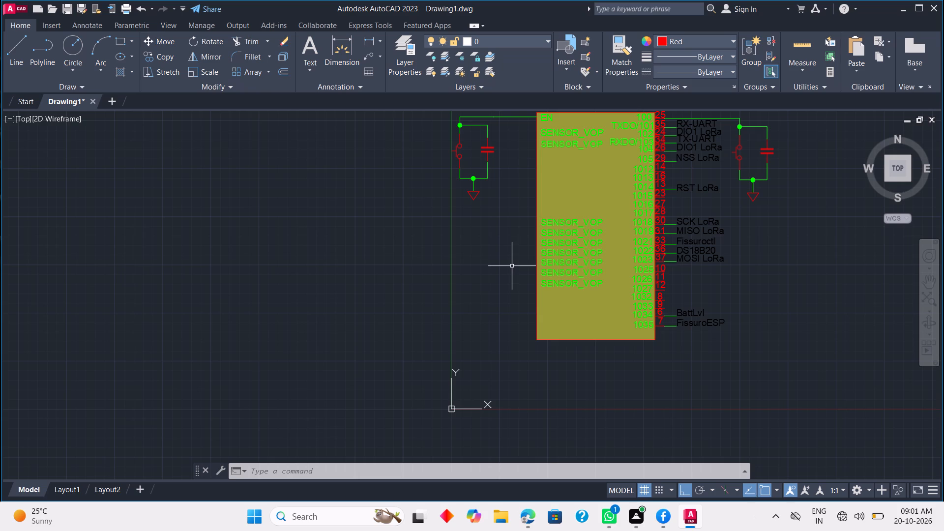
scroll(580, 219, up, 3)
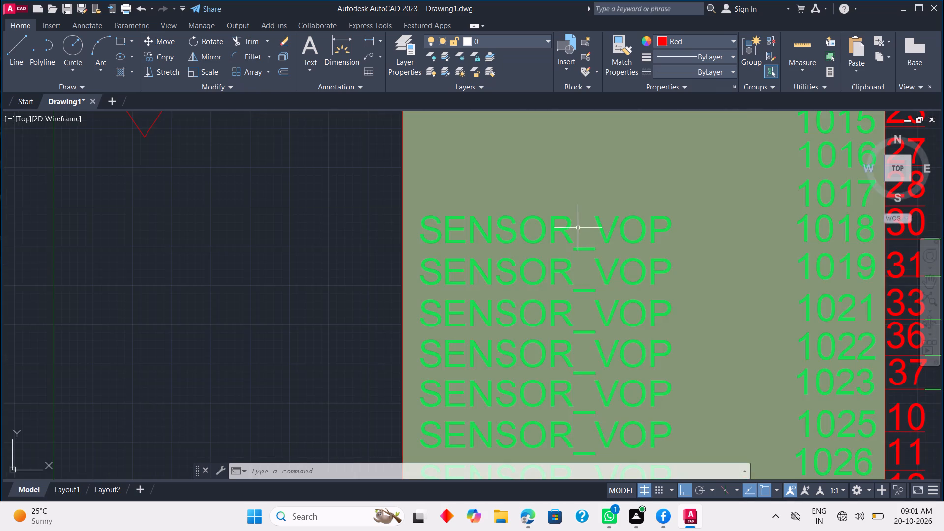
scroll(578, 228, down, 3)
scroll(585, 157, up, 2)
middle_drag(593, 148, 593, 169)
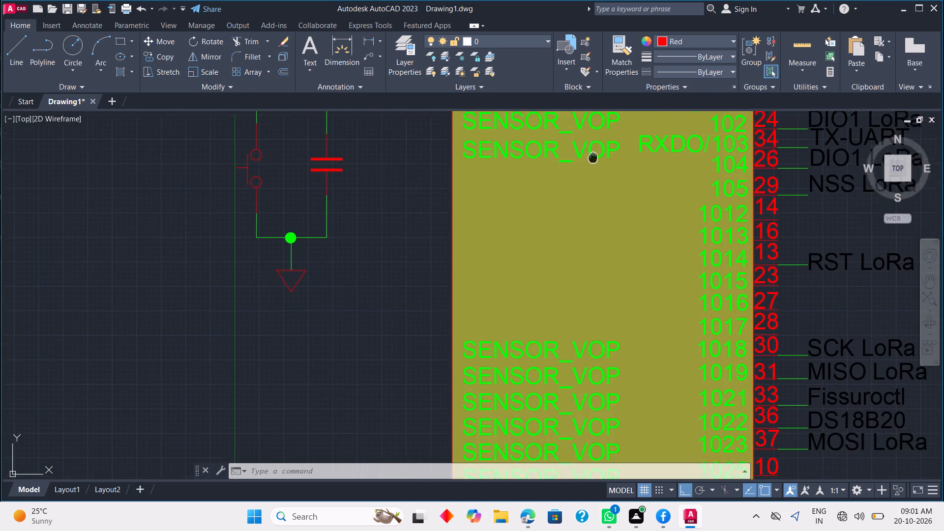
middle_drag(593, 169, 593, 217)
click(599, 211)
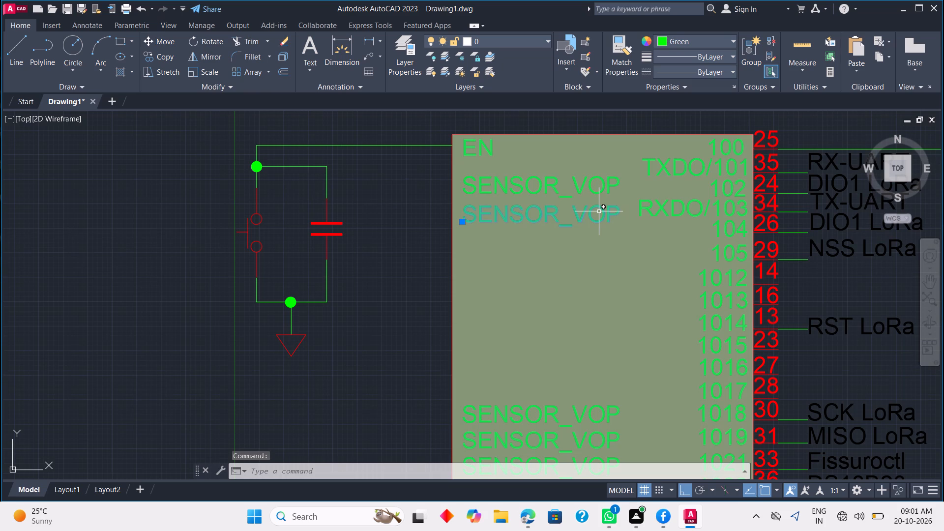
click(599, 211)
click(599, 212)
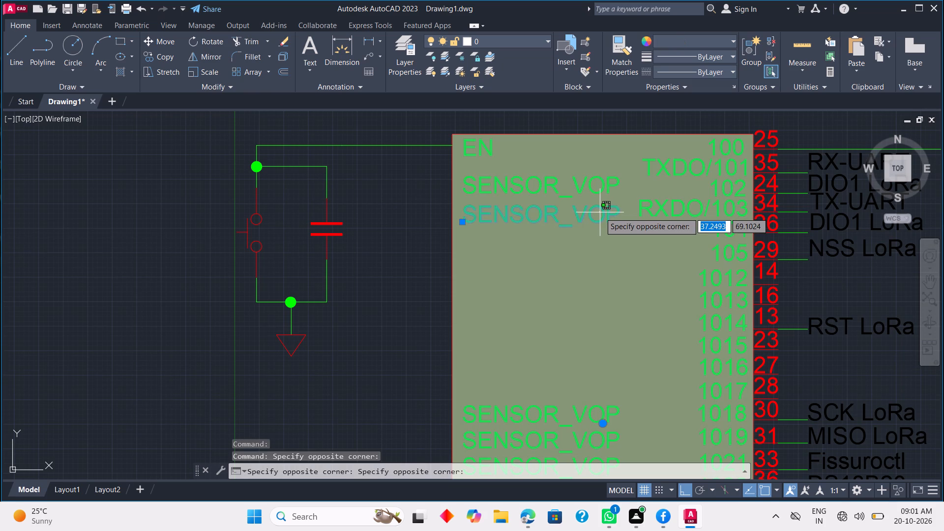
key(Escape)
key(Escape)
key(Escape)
Change the second SENSOR_VOP label below EN to SENSOR_VN.
scroll(601, 213, up, 2)
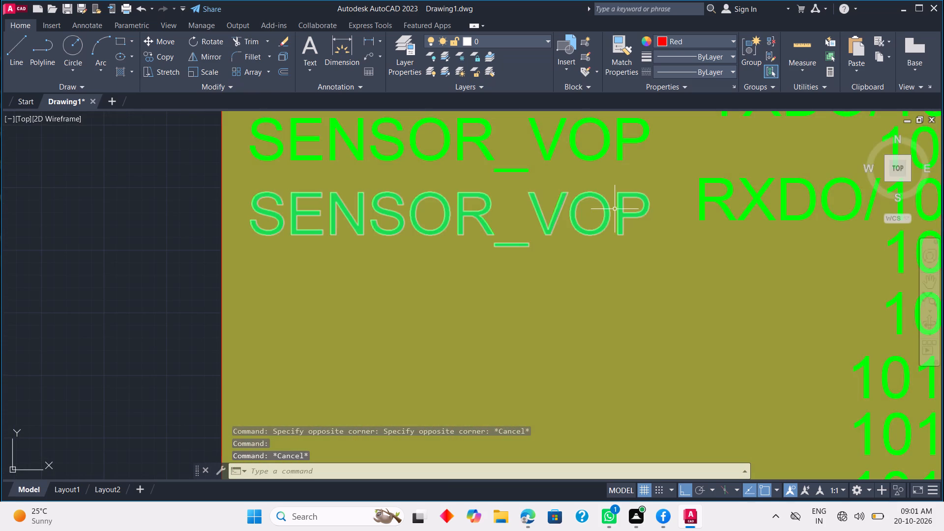
double_click(617, 208)
click(626, 209)
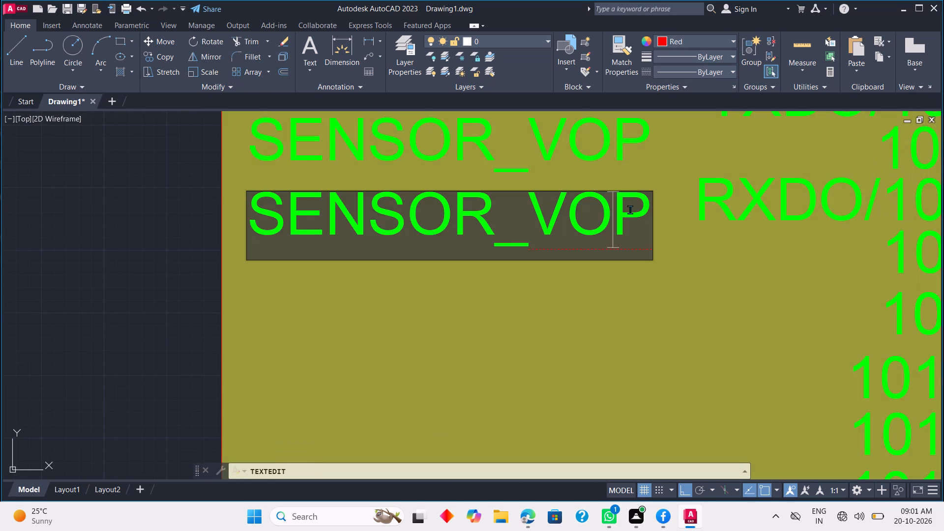
click(644, 218)
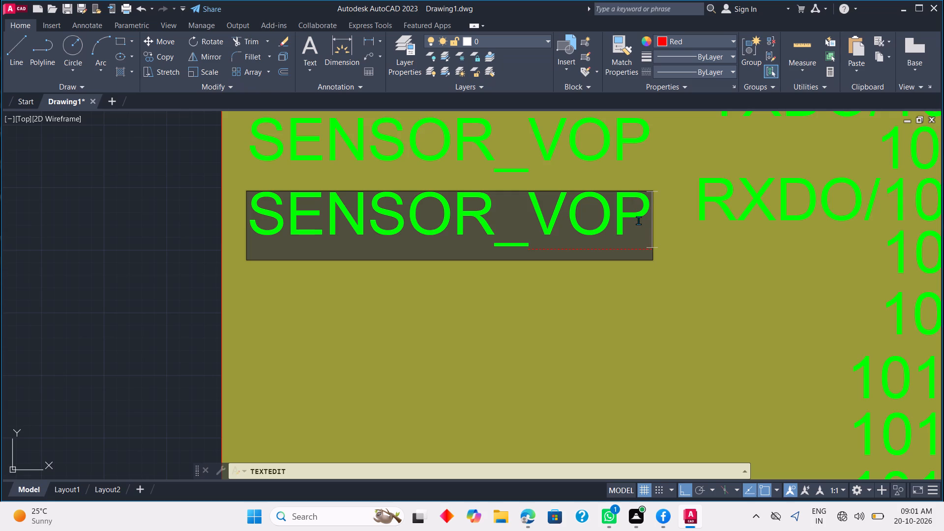
key(BackSpace)
key(BackSpace)
key(n)
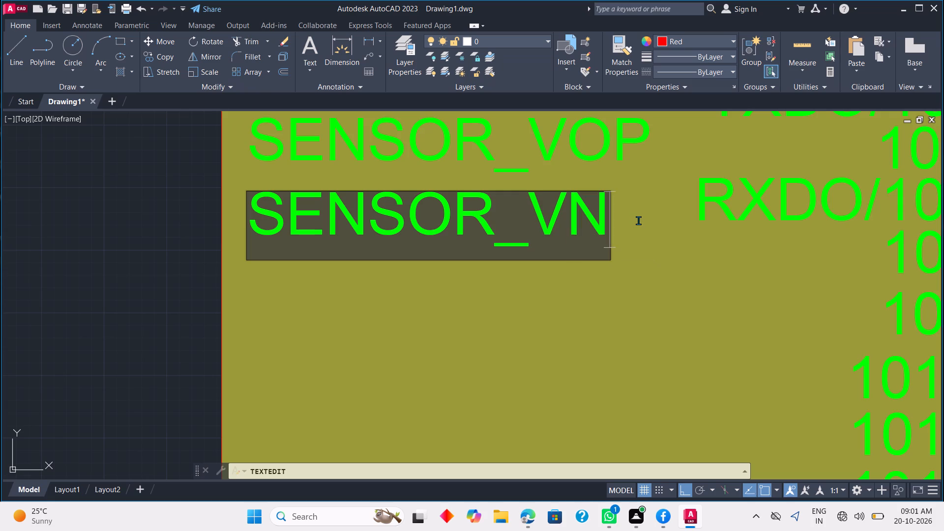
click(681, 259)
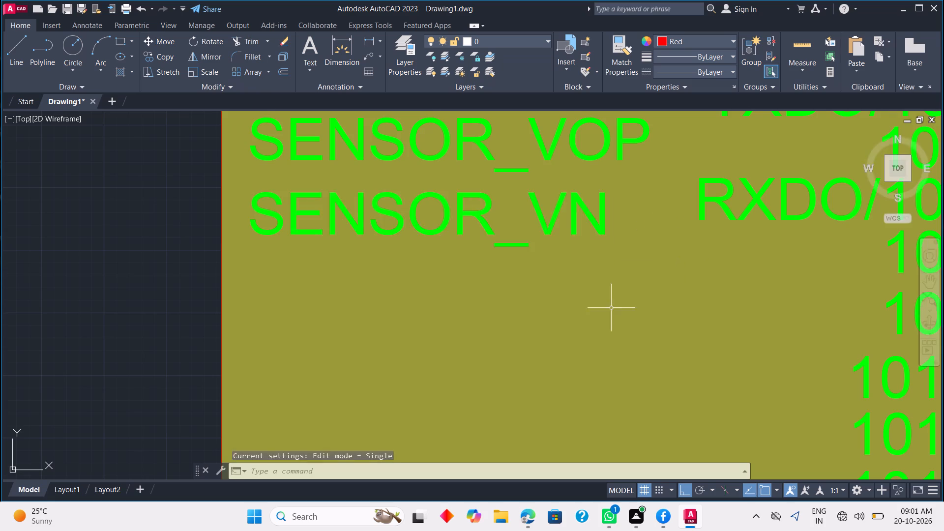
Change the topmost SENSOR_VOP label of the chip's lower-left column to SDO/SDO.
middle_drag(586, 320, 596, 216)
scroll(586, 271, down, 3)
middle_drag(578, 351, 579, 306)
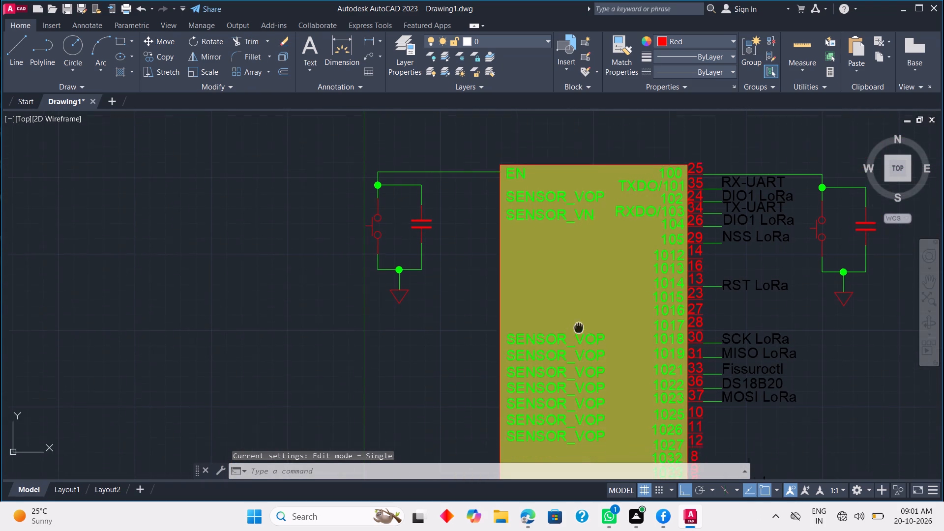
middle_drag(579, 306, 577, 289)
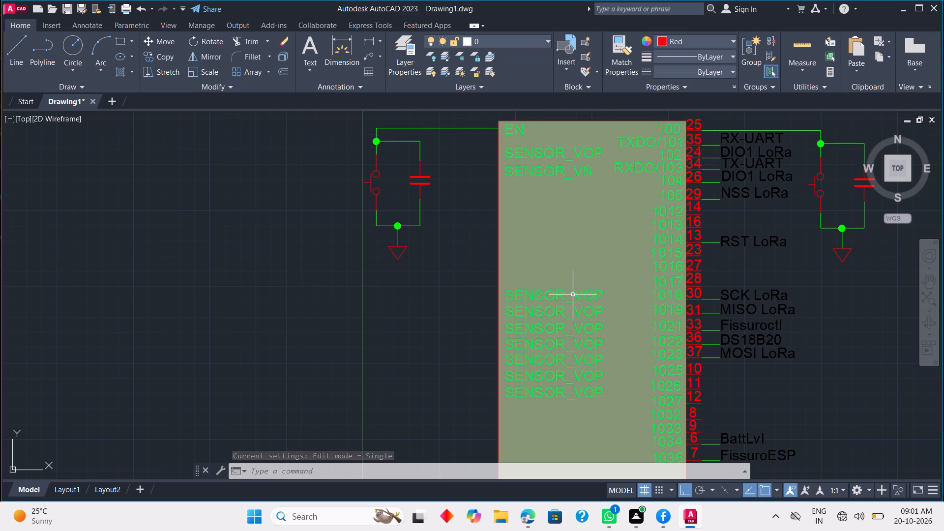
double_click(575, 297)
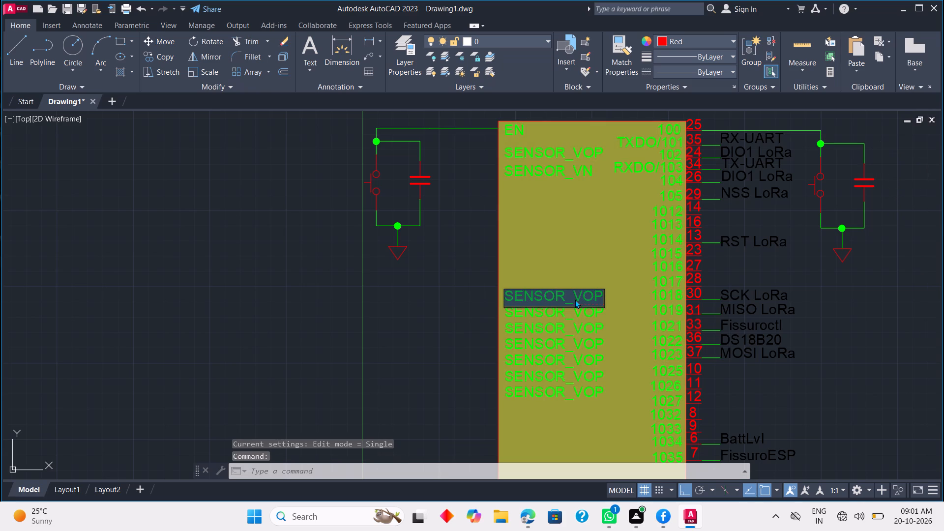
key(s)
text(DO)
key(slash)
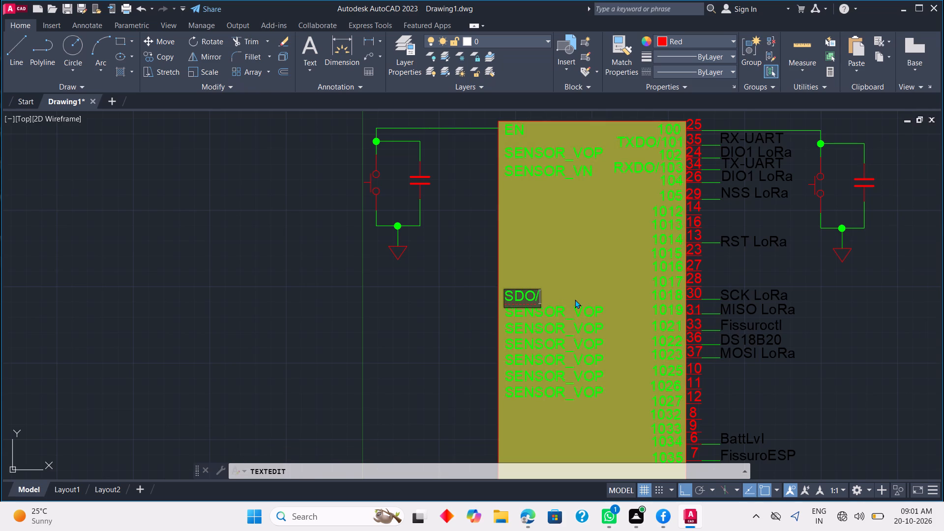
key(s)
text(DP)
key(BackSpace)
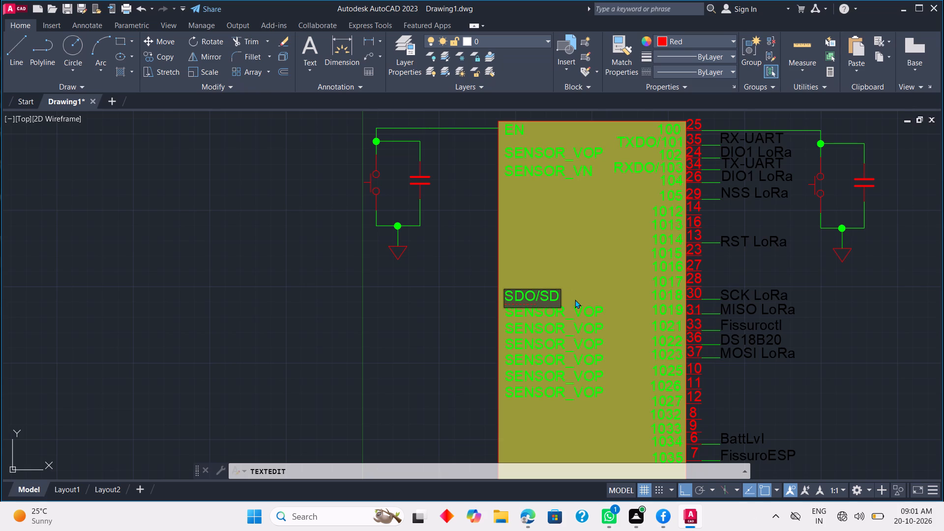
key(o)
click(573, 284)
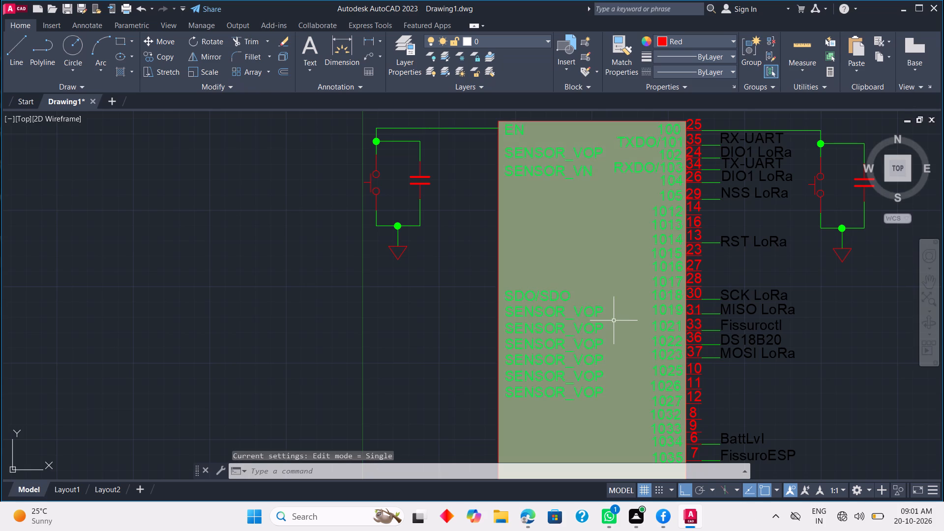
Change the SENSOR_VOP label directly below SDO/SDO to SDI/SD1.
double_click(601, 309)
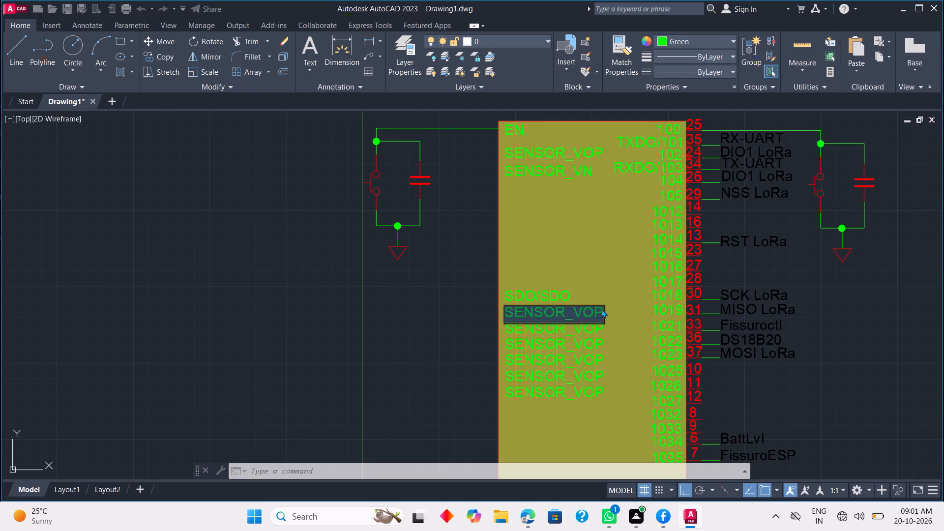
text(SDI)
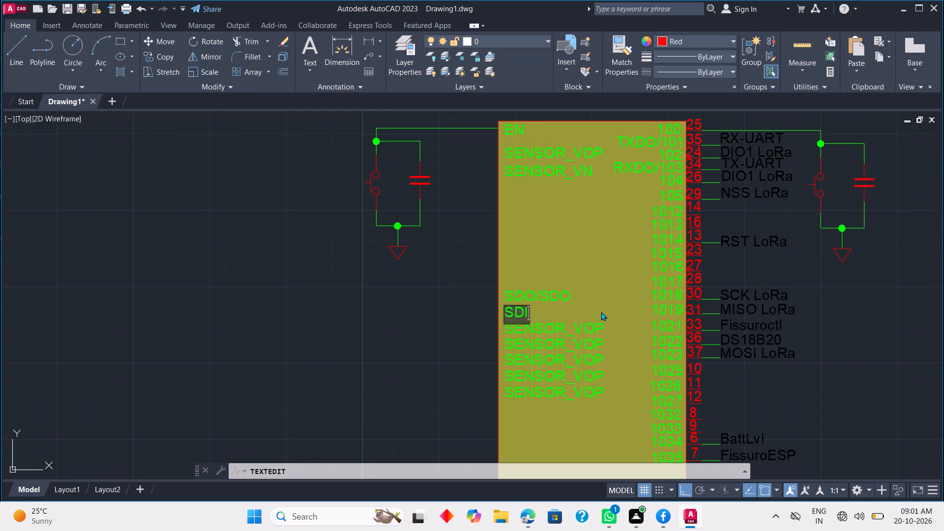
key(slash)
text(SD)
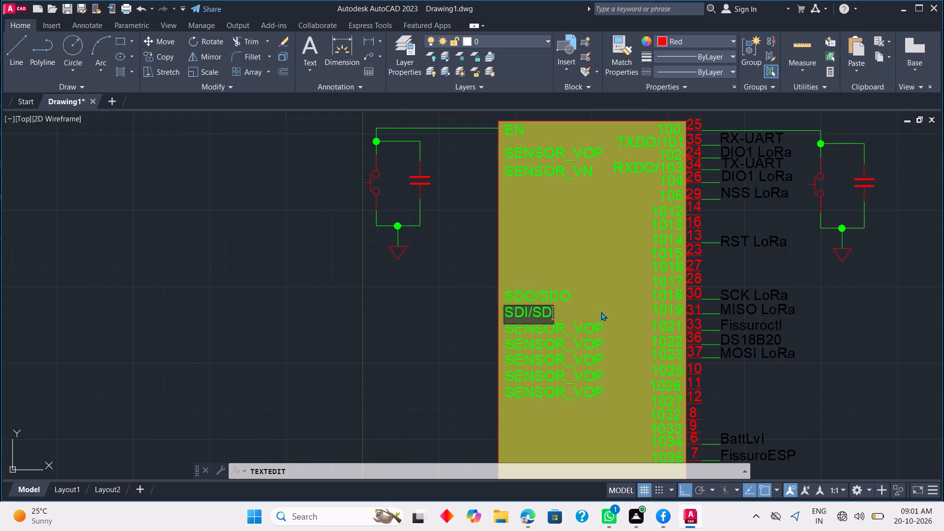
key(1)
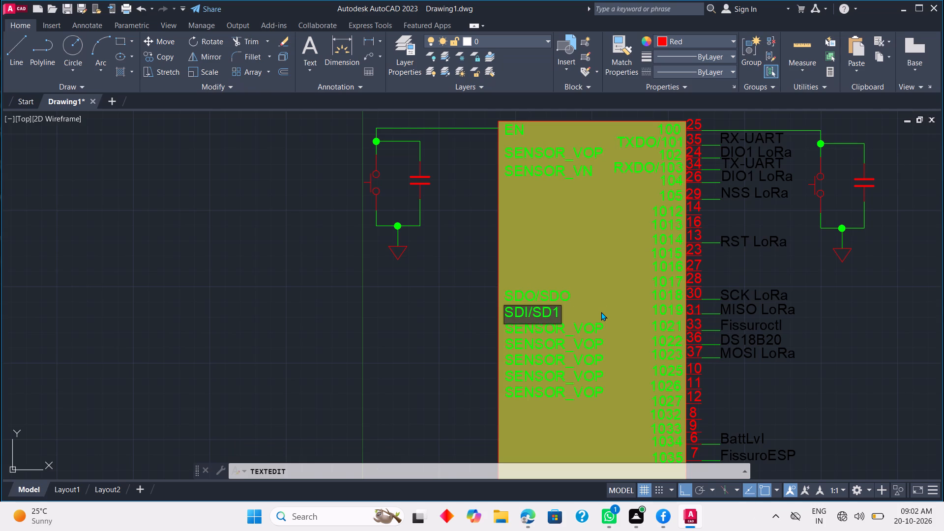
click(581, 293)
Change the SENSOR_VOP label directly below SDI/SD1 to SHD/SD2.
double_click(588, 324)
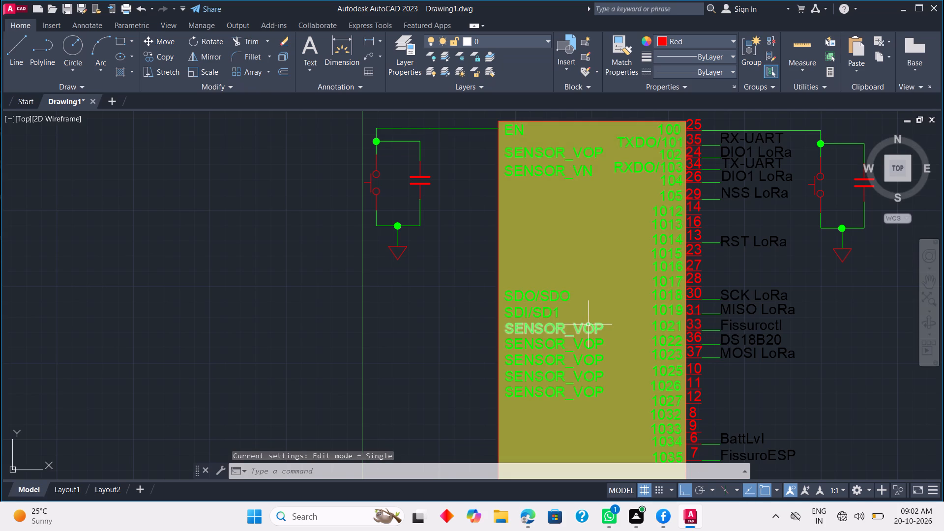
text(SD)
key(BackSpace)
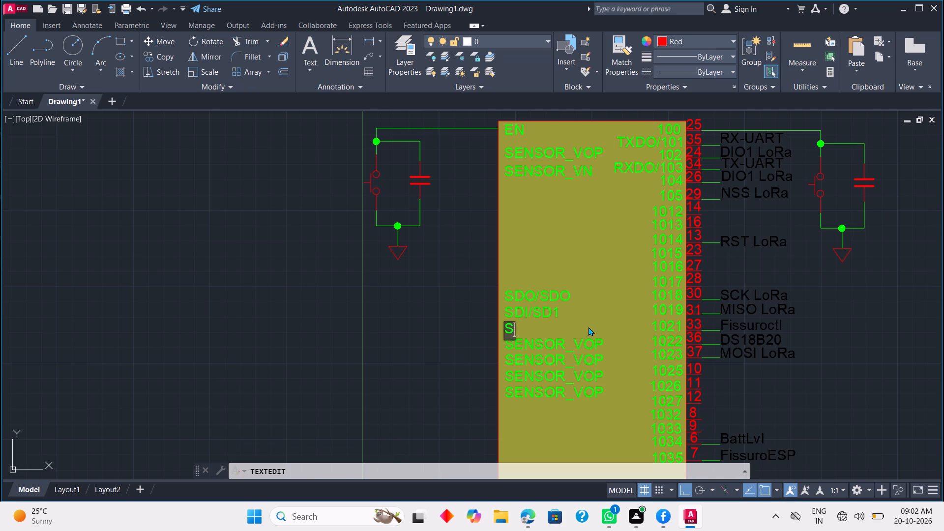
text(HD)
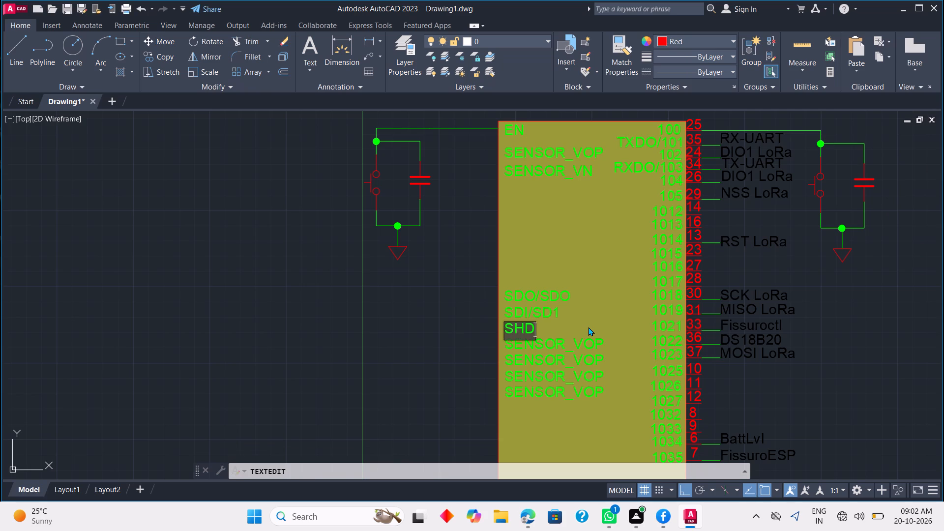
key(slash)
text(SD2)
click(590, 330)
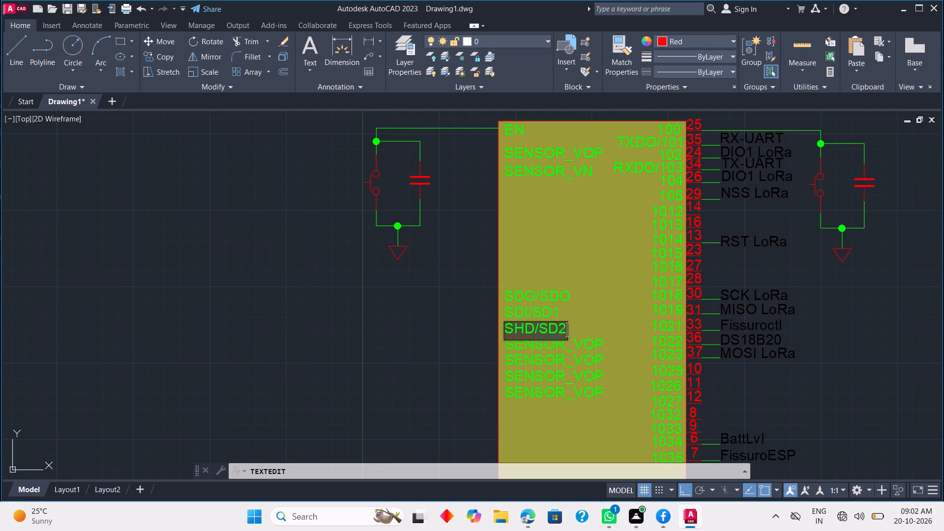
Change the SENSOR_VOP label directly below SHD/SD2 to SWP/SD3.
double_click(590, 341)
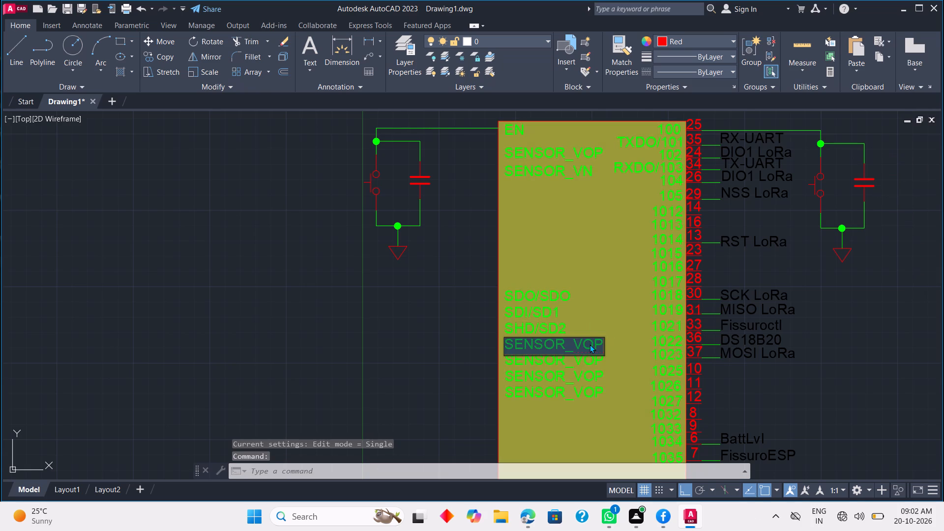
text(SW)
key(p)
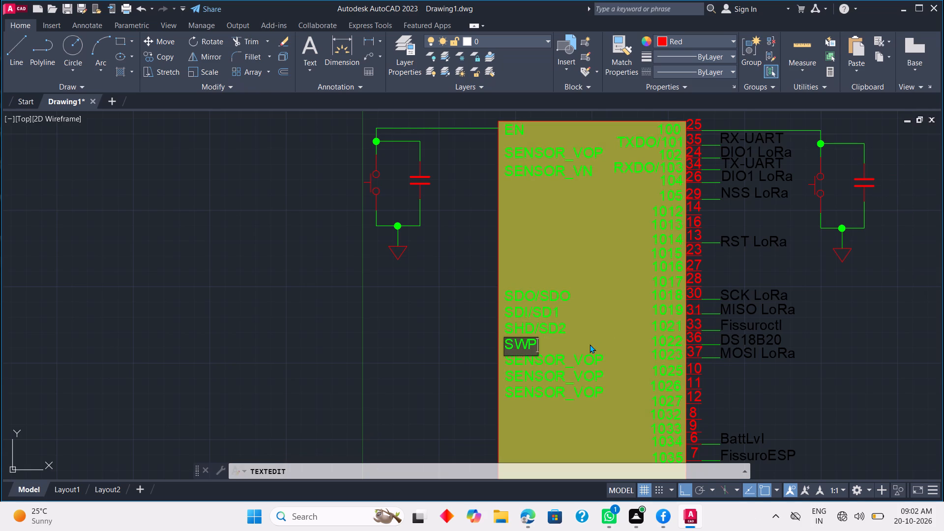
key(slash)
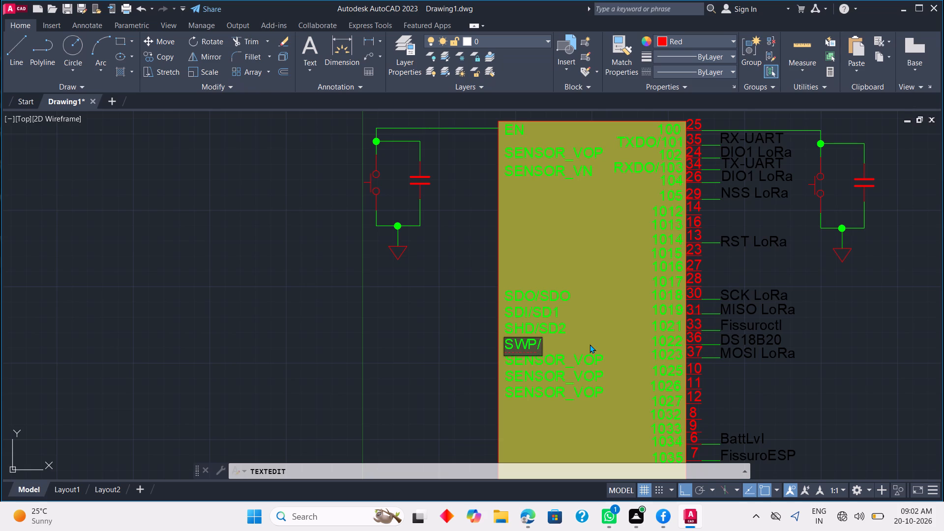
text(SD)
key(3)
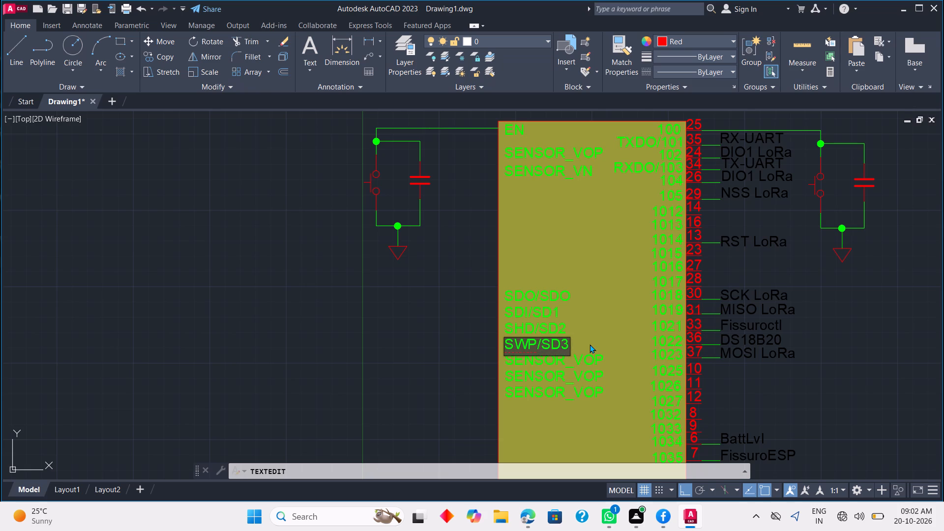
click(605, 343)
Change the SENSOR_VOP label directly below SWP/SD3 to SCK/CLK.
double_click(598, 361)
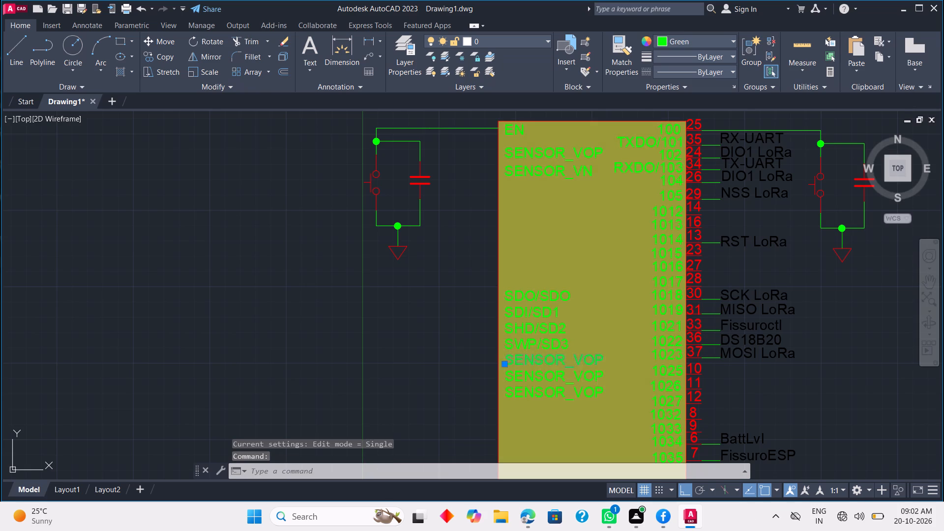
key(s)
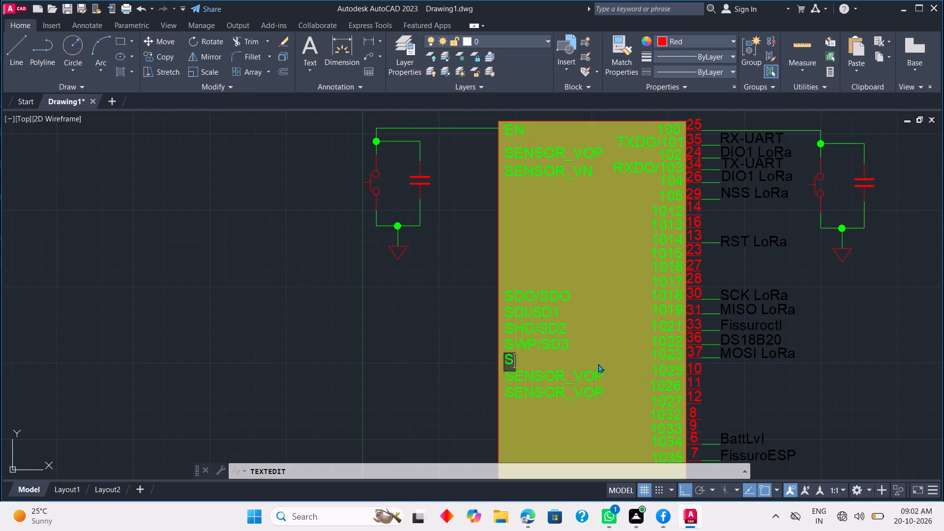
key(c)
key(k)
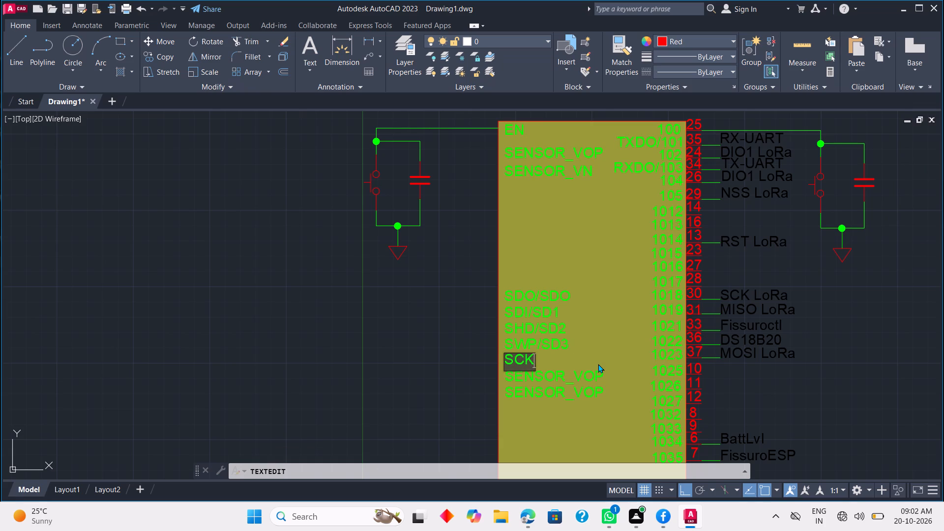
key(slash)
text(CL)
key(k)
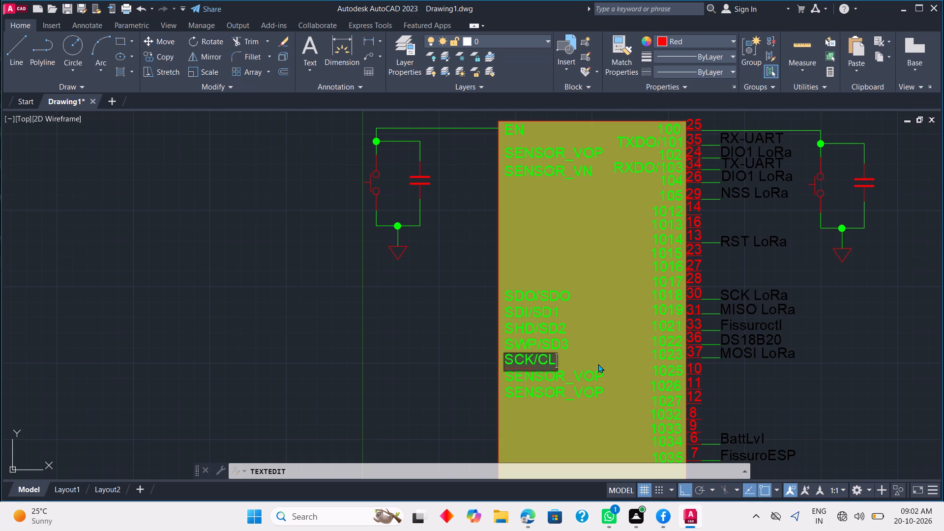
click(583, 389)
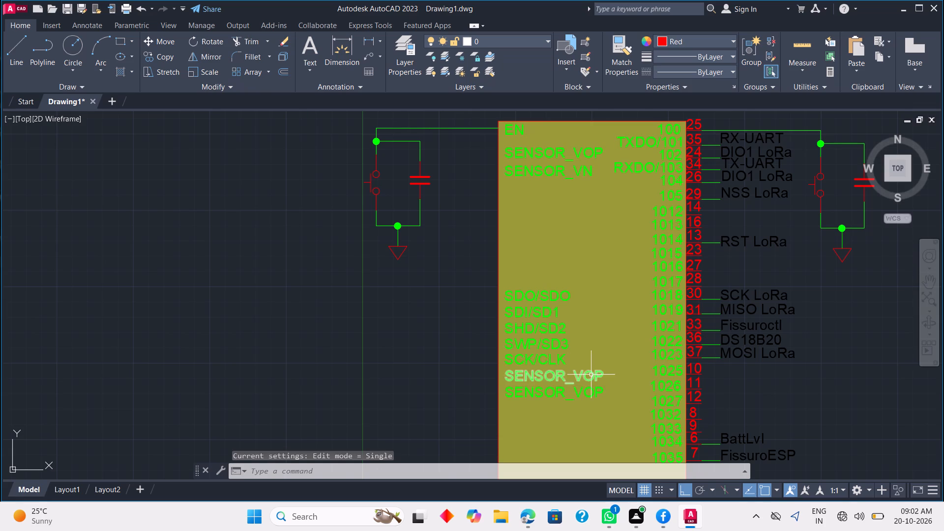
Change the SENSOR_VOP label directly below SCK/CLK to SCS/CMD.
double_click(591, 375)
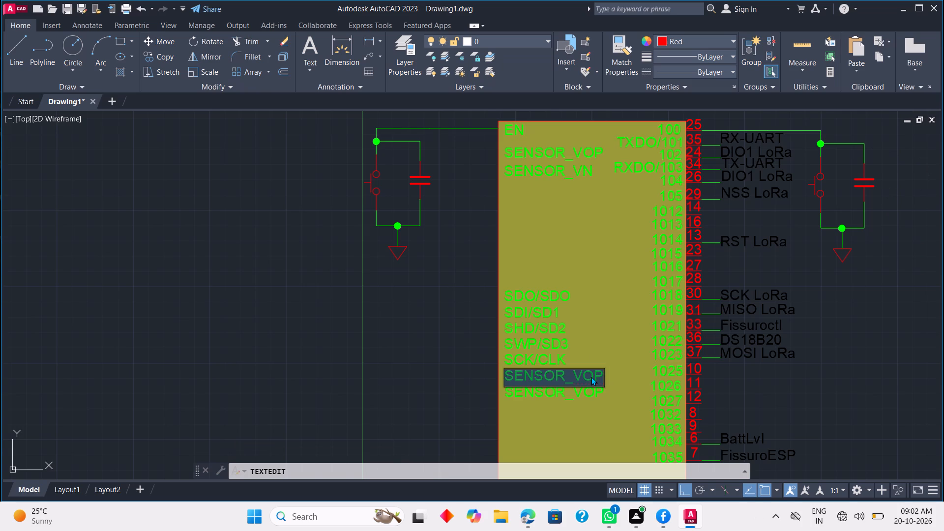
text(SS)
key(BackSpace)
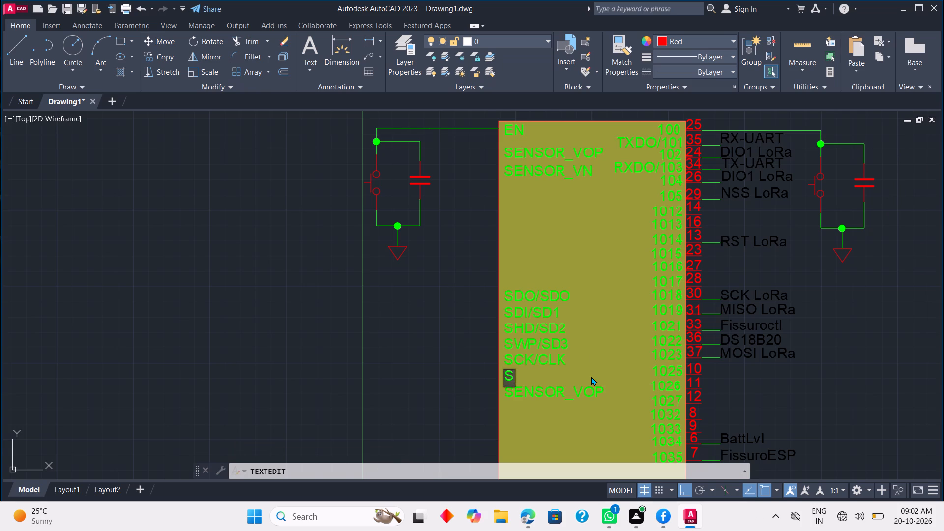
key(c)
key(s)
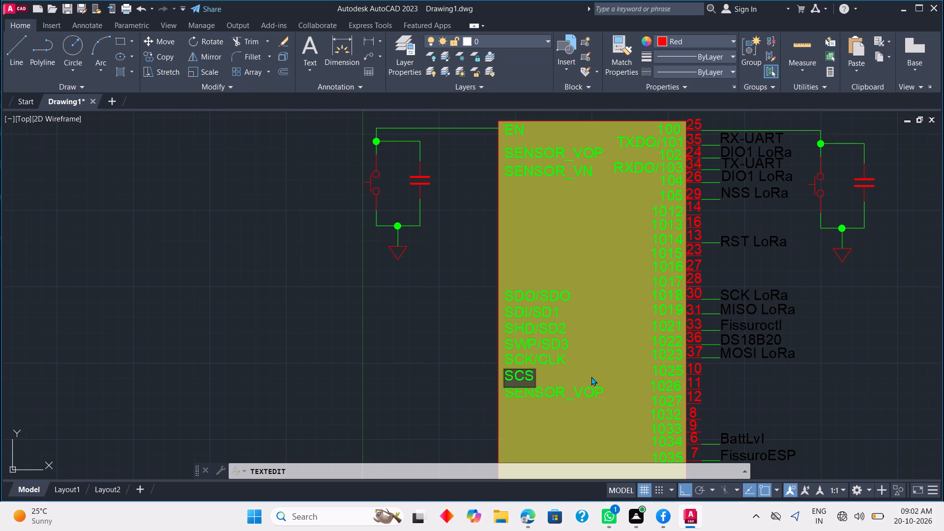
key(slash)
text(CMD)
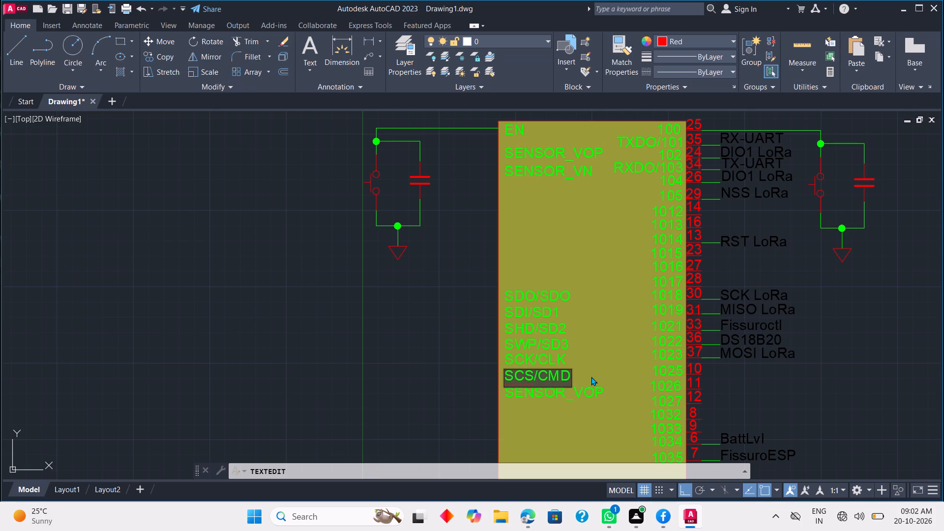
click(595, 336)
Delete the leftover SENSOR_VOP label directly below SCS/CMD in the chip's lower-left column.
double_click(582, 393)
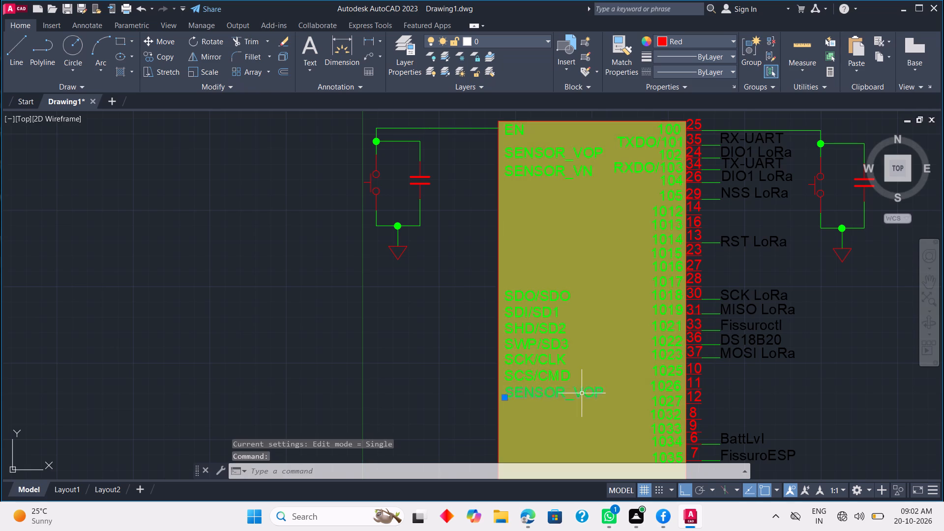
key(Delete)
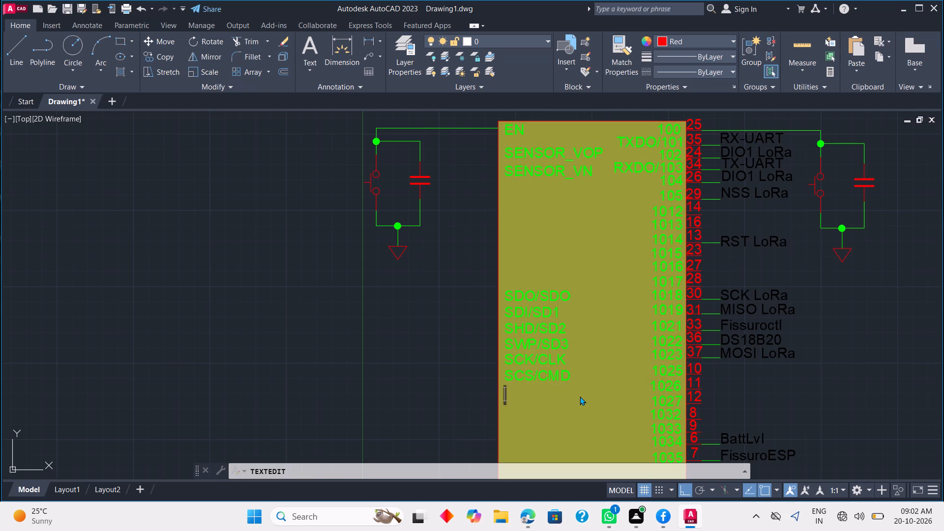
key(Escape)
double_click(582, 393)
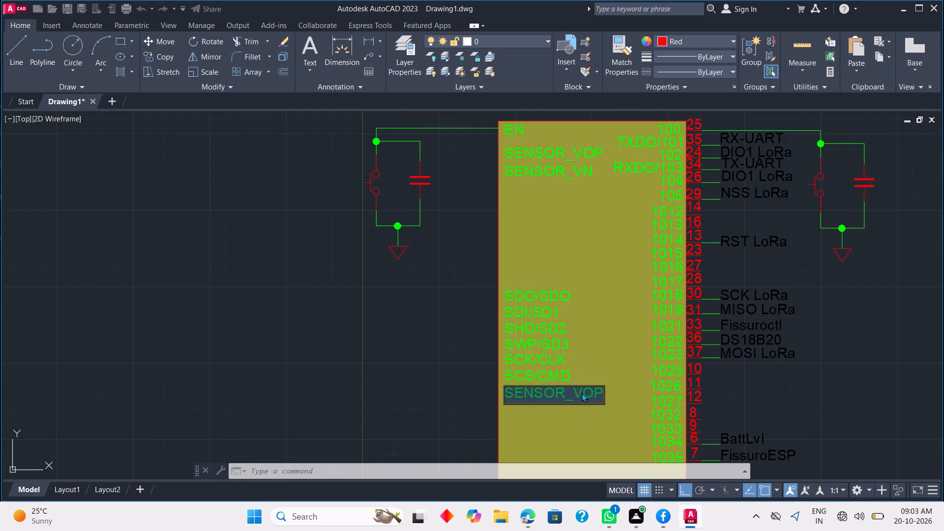
key(Delete)
click(581, 395)
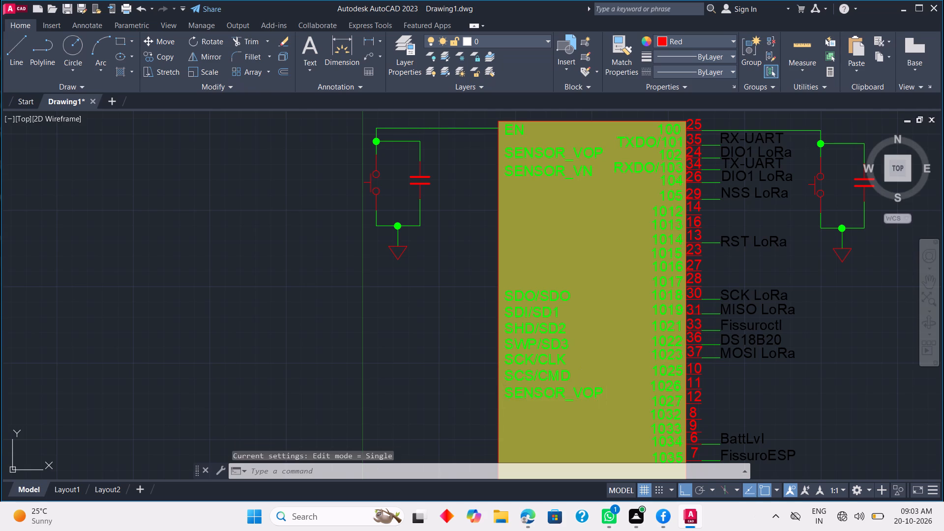
double_click(581, 395)
key(Delete)
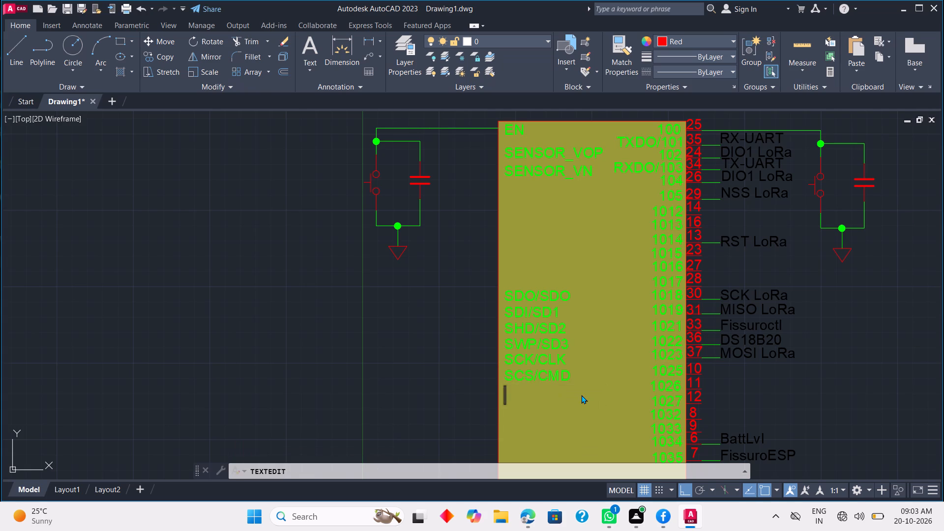
key(Escape)
click(581, 394)
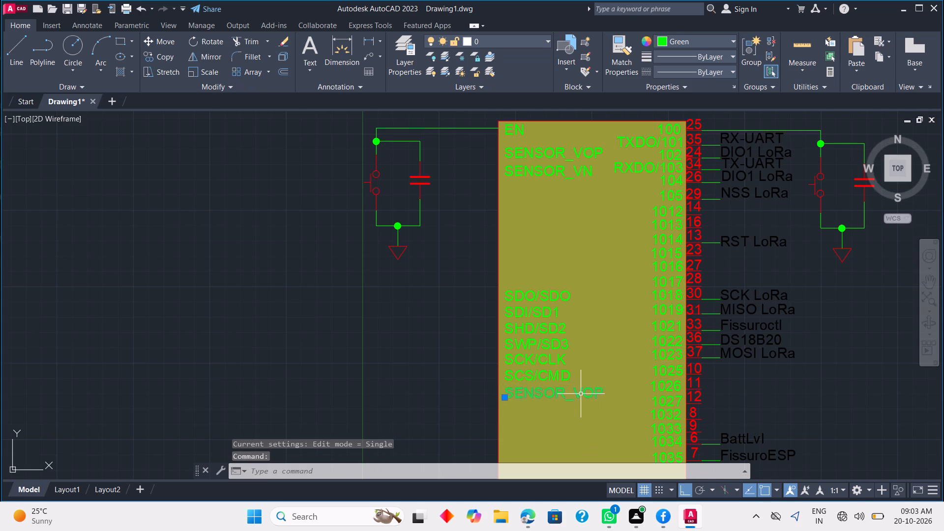
key(Delete)
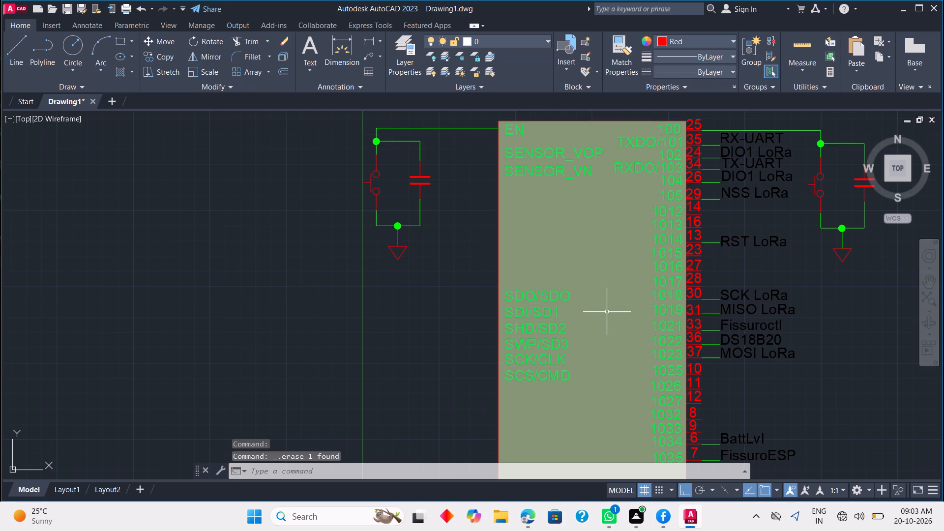
key(Escape)
Move the entire schematic about 28 units horizontally to the right, using the chip's upper-right corner as base point.
scroll(607, 312, down, 3)
scroll(600, 327, up, 2)
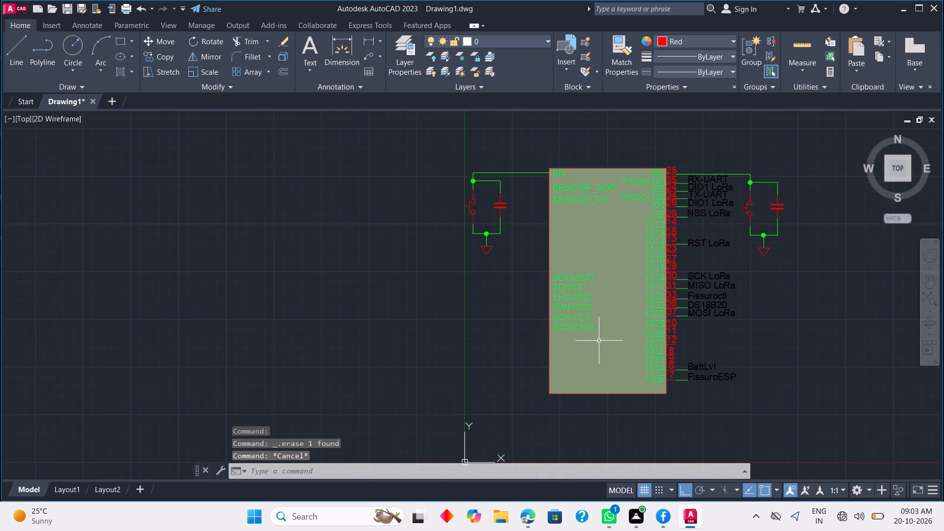
click(438, 128)
click(821, 420)
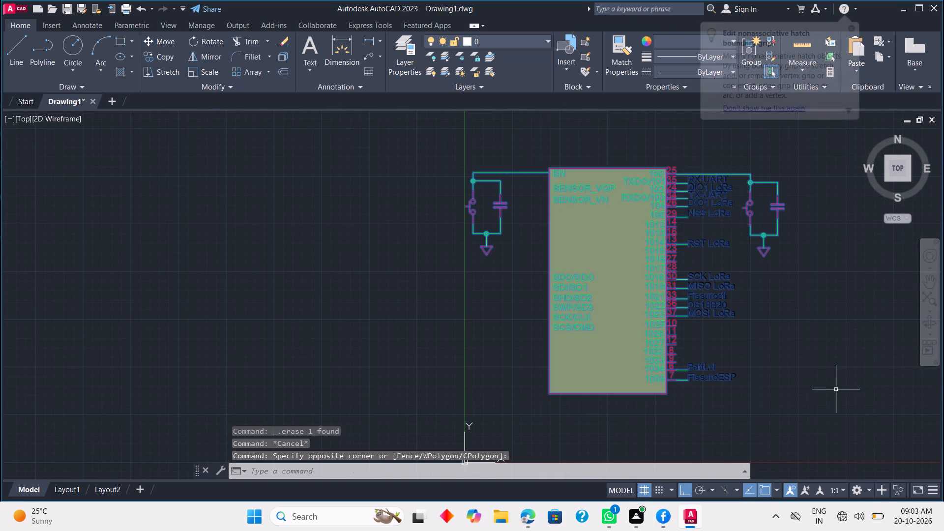
right_click(840, 363)
click(846, 153)
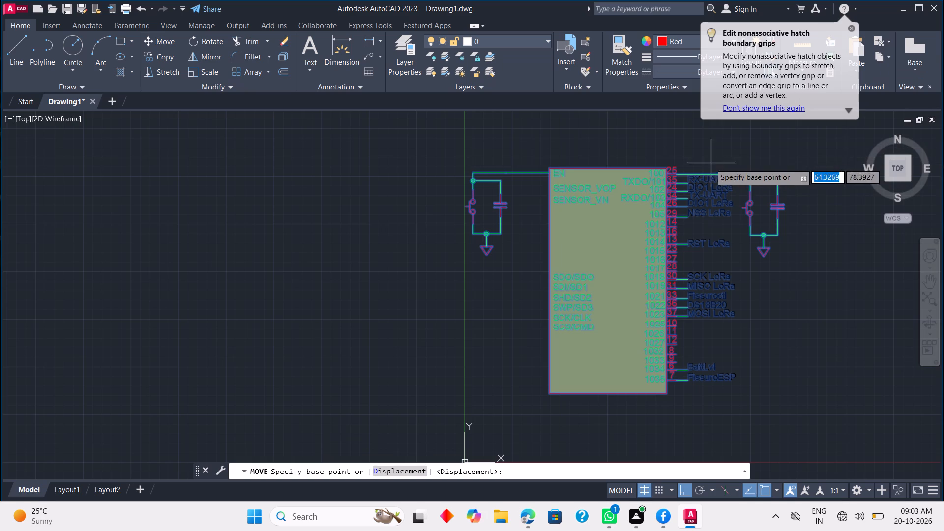
click(665, 167)
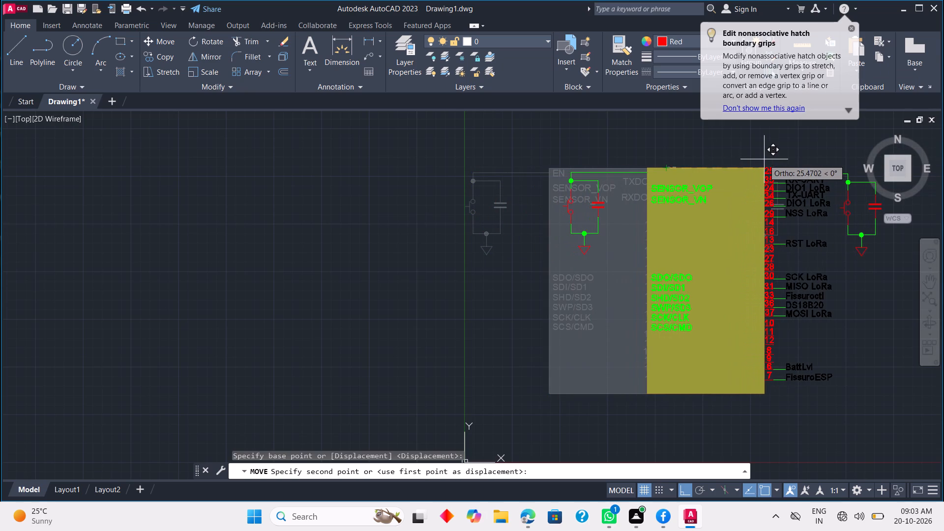
middle_drag(763, 160, 623, 166)
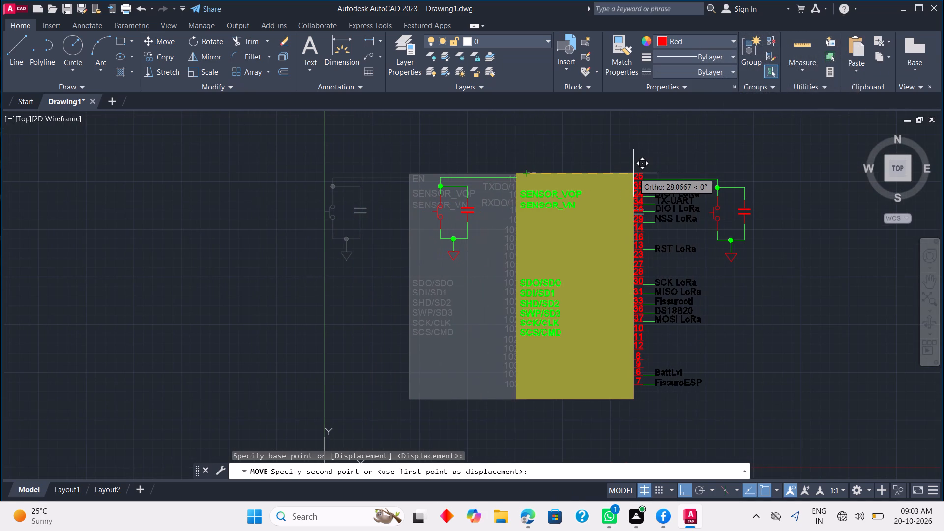
click(633, 173)
key(Escape)
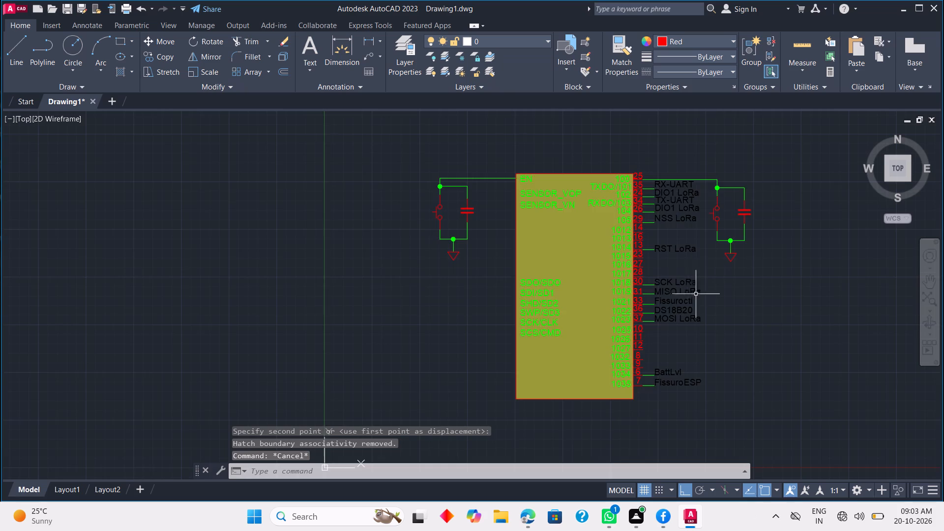
scroll(696, 295, down, 1)
middle_drag(719, 313, 692, 304)
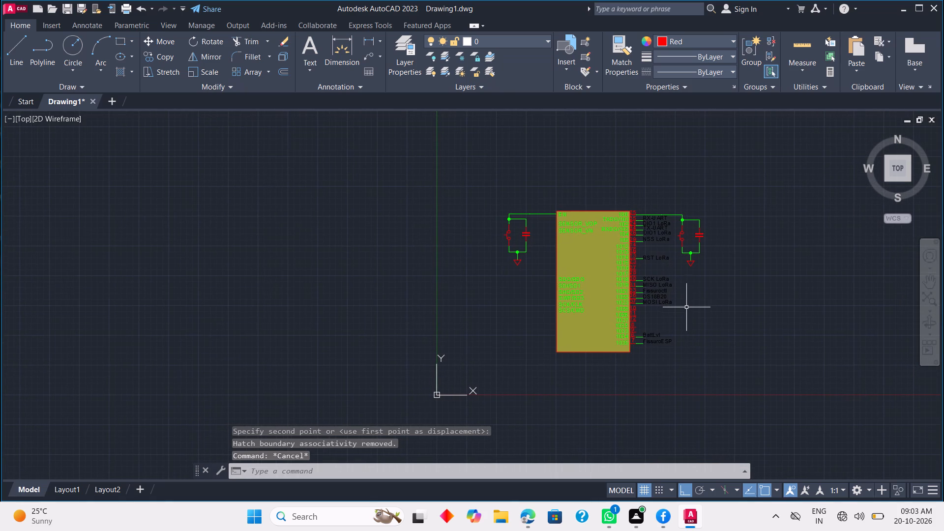
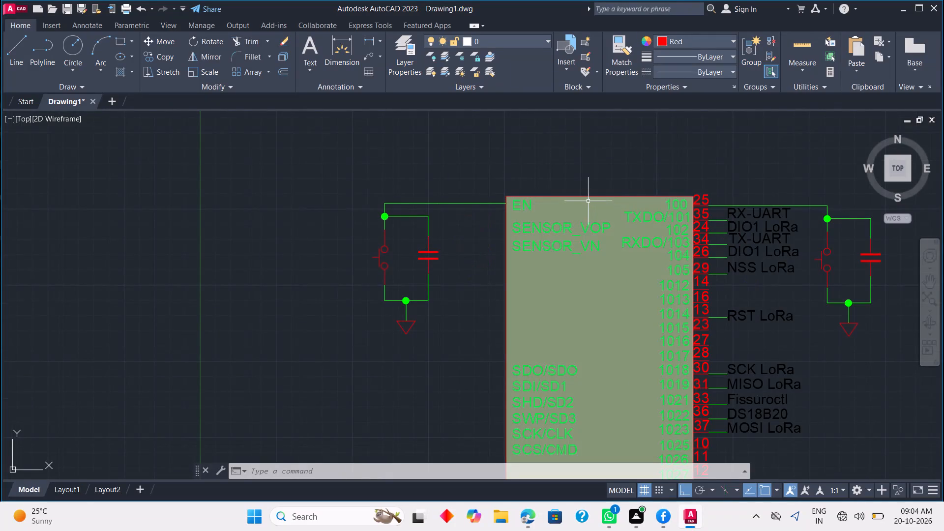
Draw a red vertical pin line about 2.8 units upward from near the middle of the chip's top edge.
key(l)
key(space)
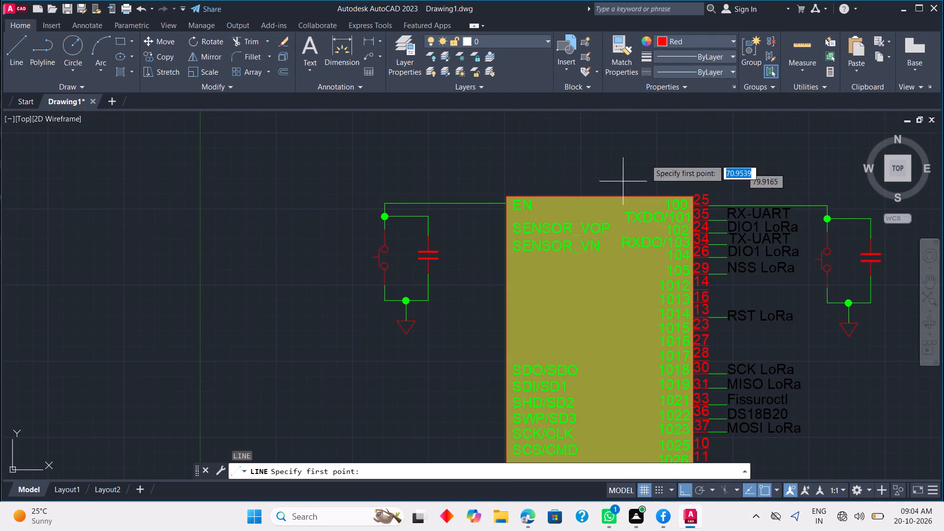
scroll(597, 192, up, 2)
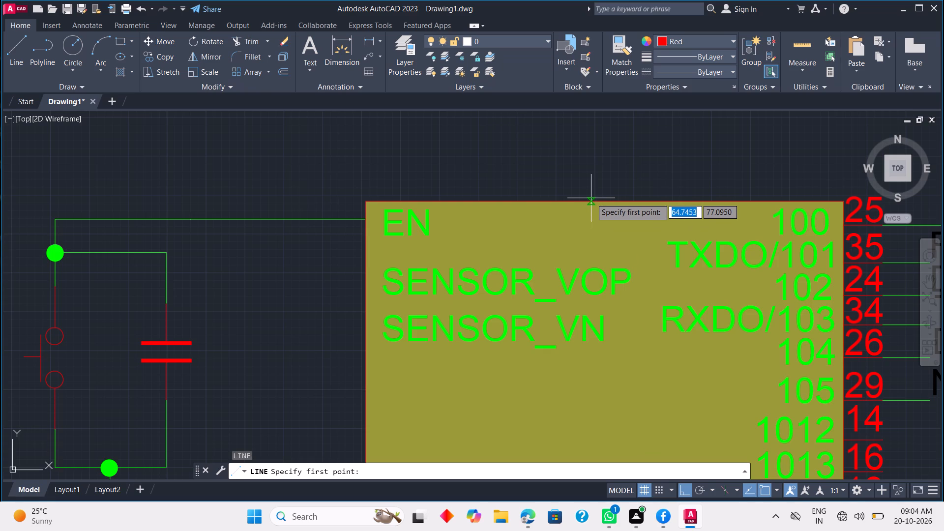
click(591, 202)
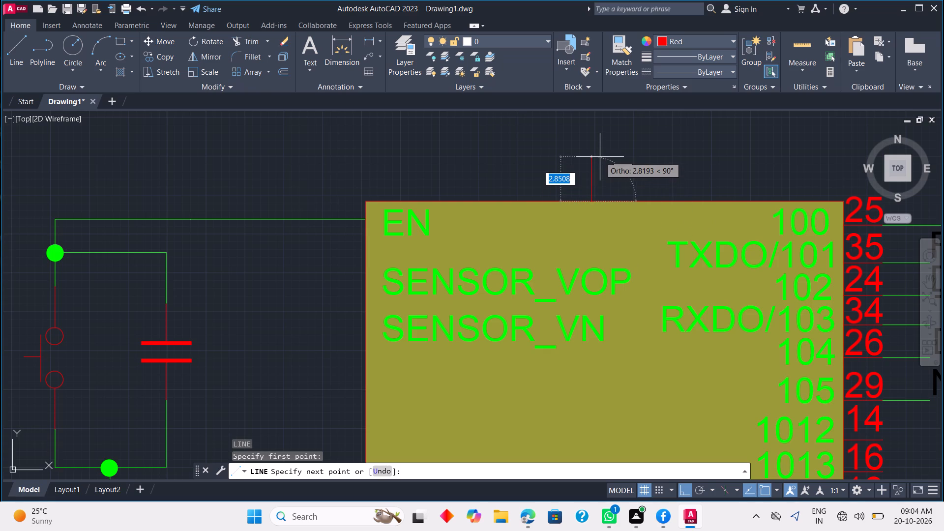
click(600, 157)
key(Escape)
key(Escape)
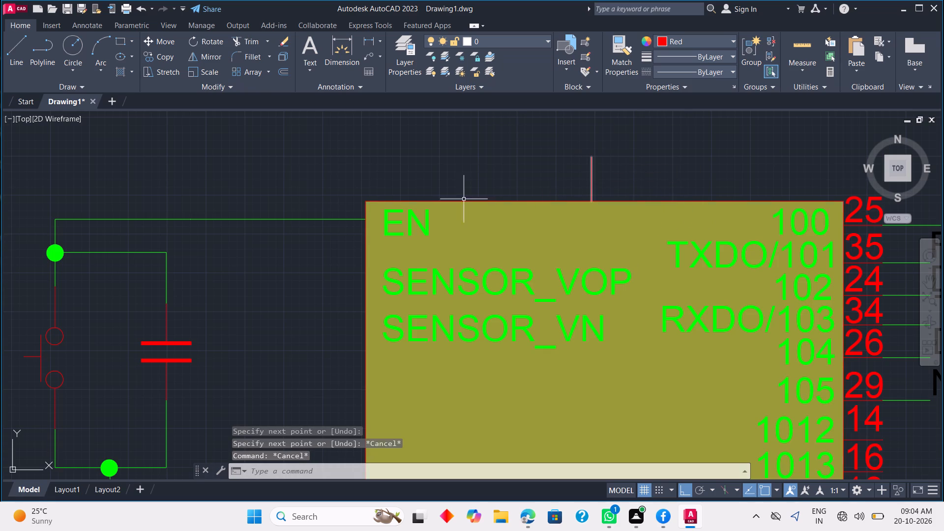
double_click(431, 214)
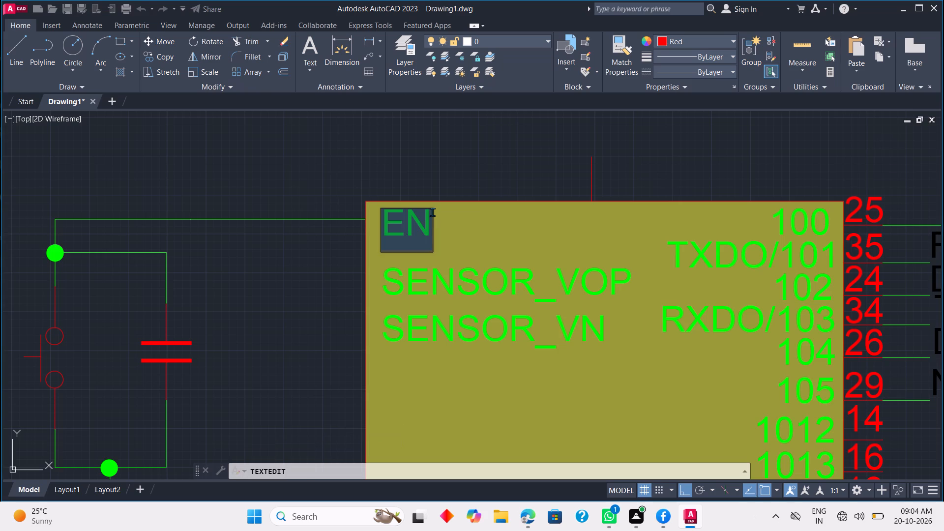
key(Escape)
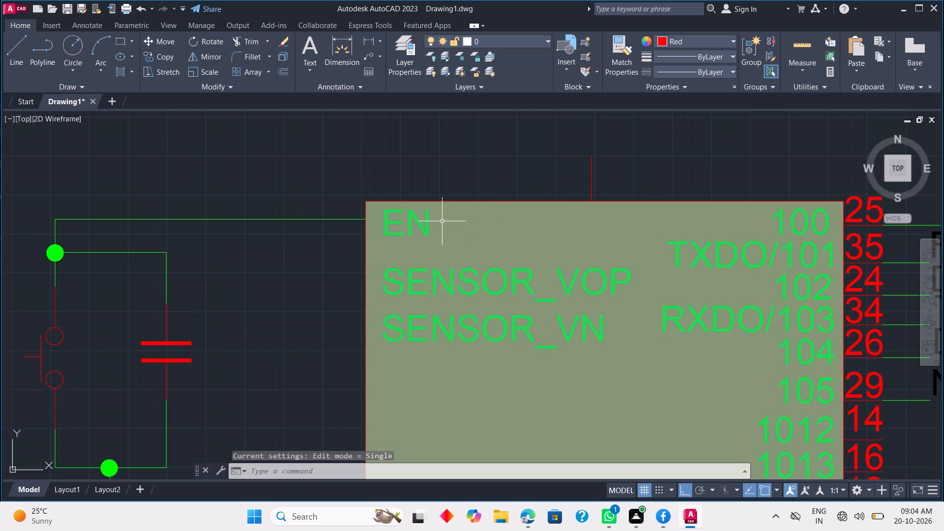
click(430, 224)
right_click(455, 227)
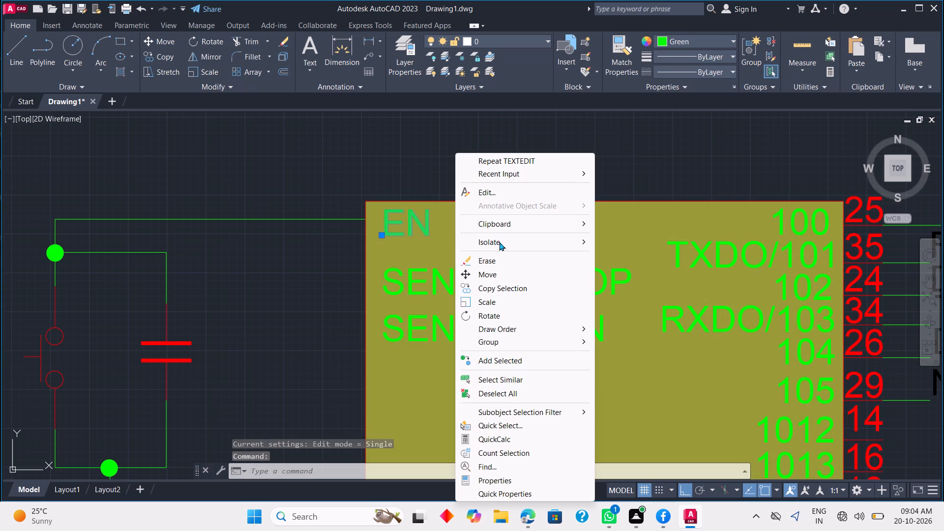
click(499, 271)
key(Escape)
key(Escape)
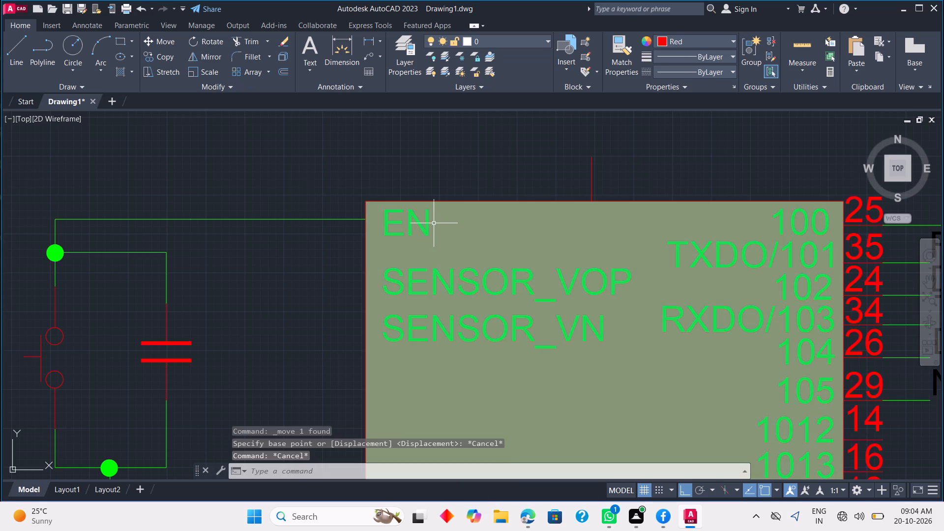
Copy the EN label about 3.85 units straight up, placing the copy above the chip's upper-left corner.
click(429, 222)
right_click(448, 231)
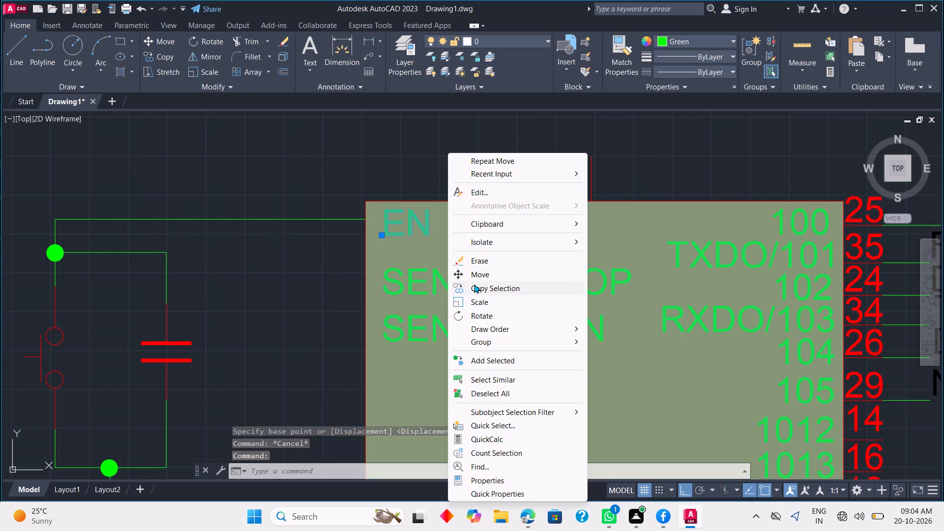
click(474, 284)
click(389, 230)
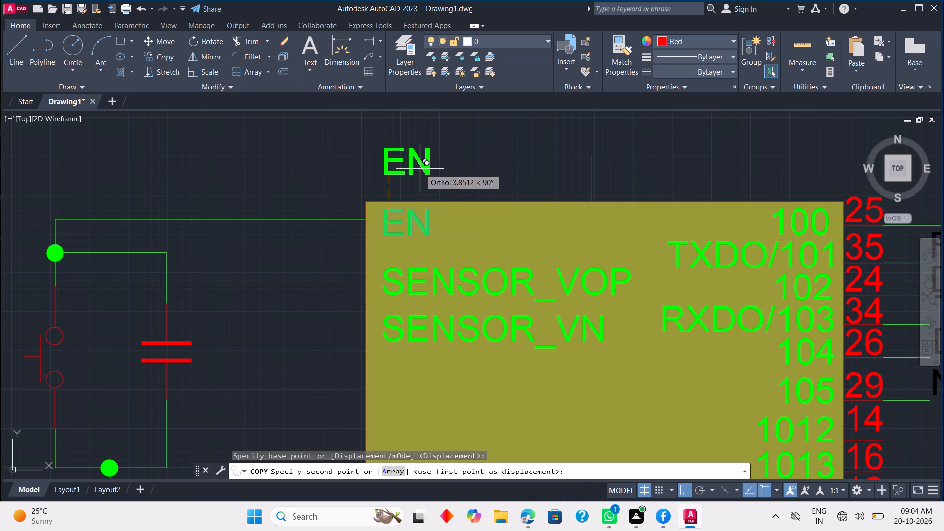
click(420, 169)
key(Escape)
Change the copied EN label above the chip to VDD.
double_click(422, 168)
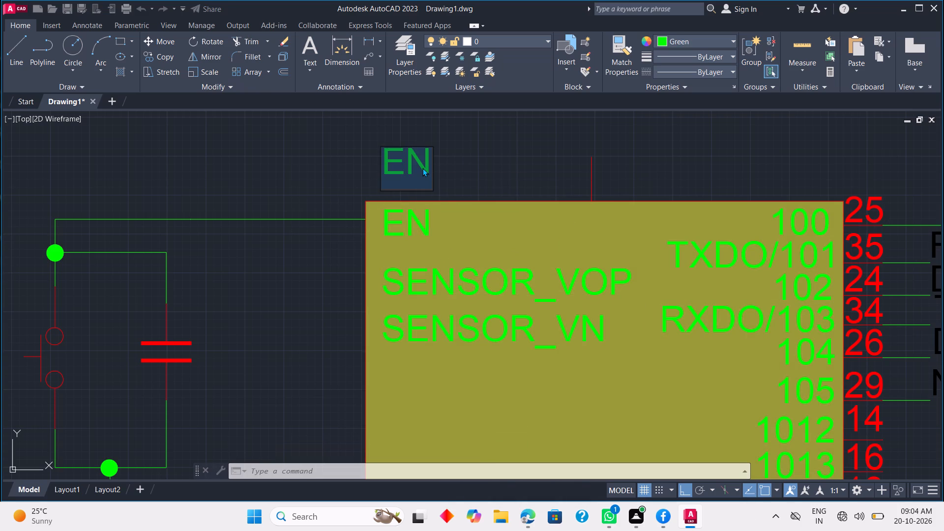
key(space)
text(V)
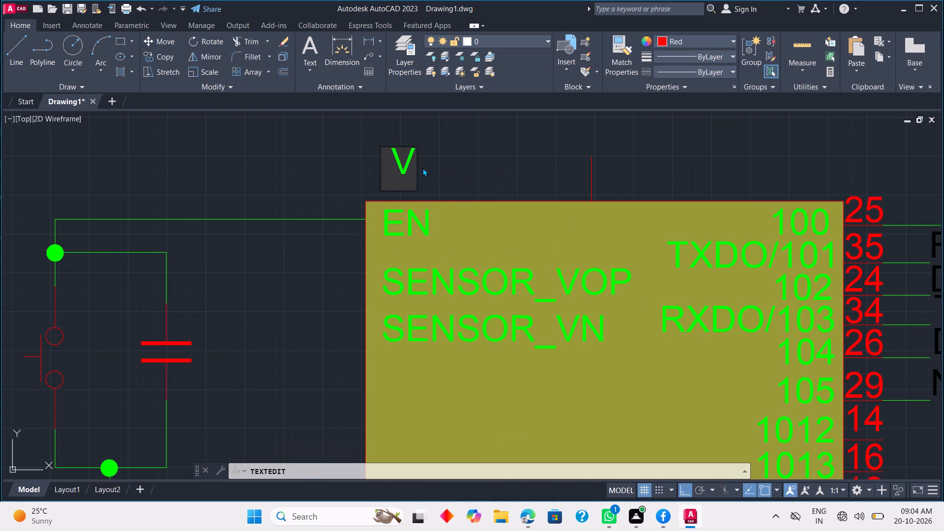
key(BackSpace)
key(BackSpace)
text(VDD)
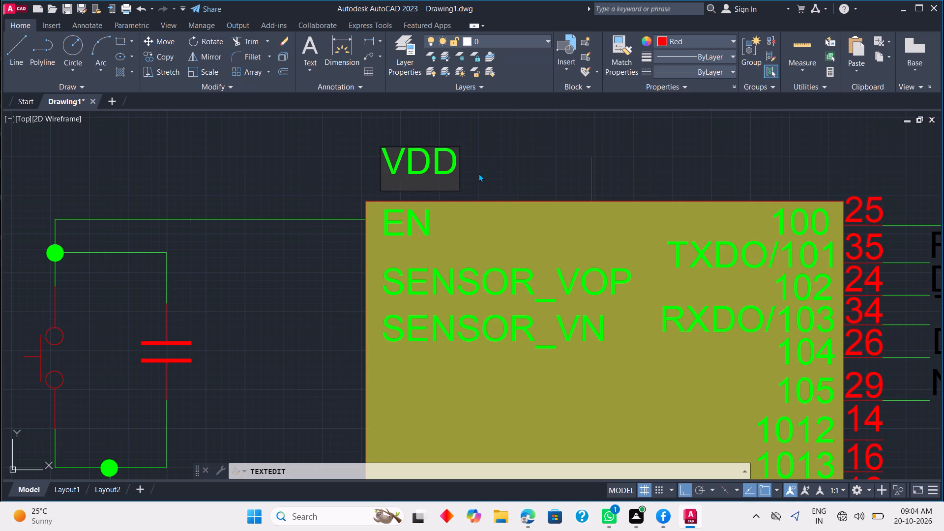
click(478, 173)
Rotate the VDD label 90° counterclockwise so it reads vertically.
click(451, 165)
right_click(453, 165)
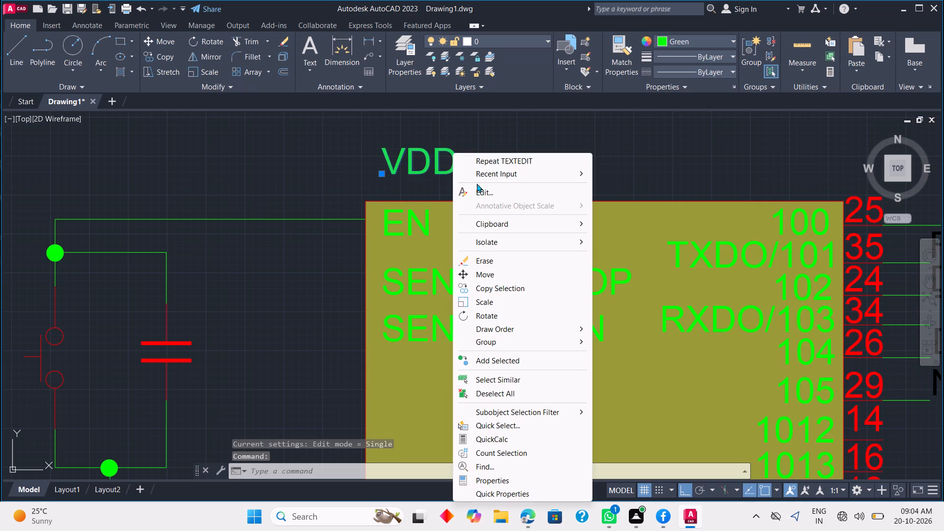
click(498, 312)
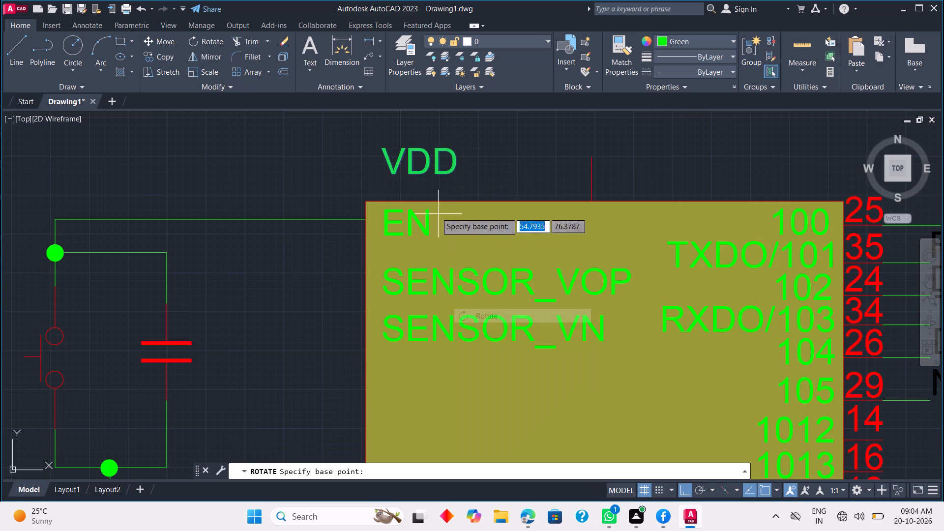
click(392, 174)
click(393, 159)
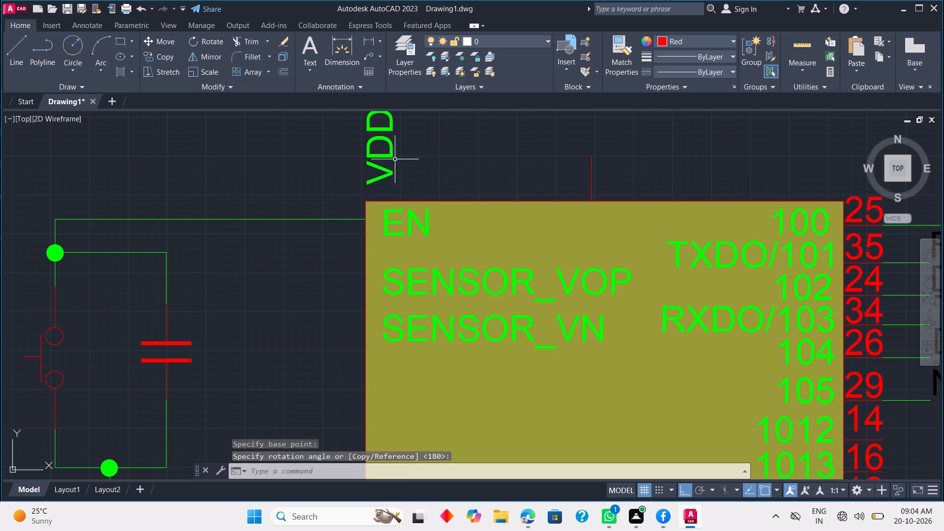
Move the vertical VDD label inside the chip, directly beneath the red pin line on the top edge, with Ortho off.
scroll(403, 173, down, 2)
scroll(403, 172, up, 1)
click(395, 172)
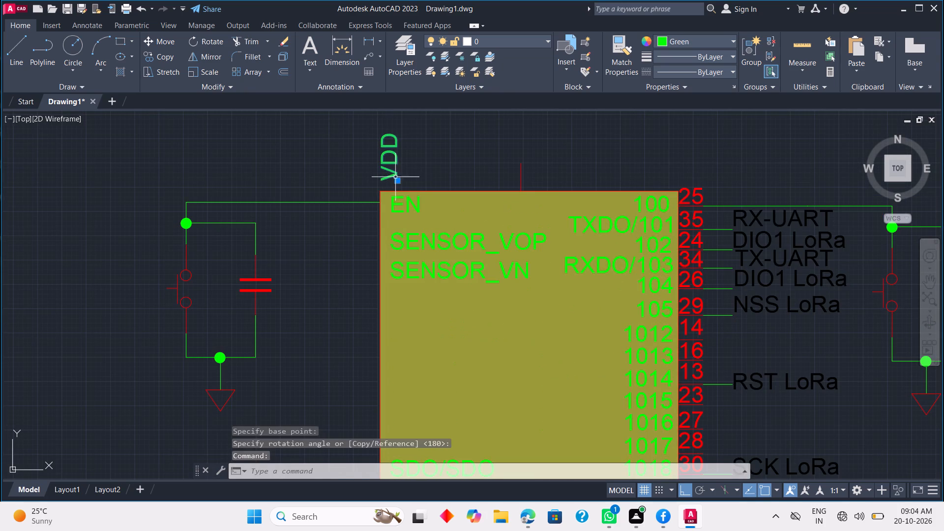
click(396, 180)
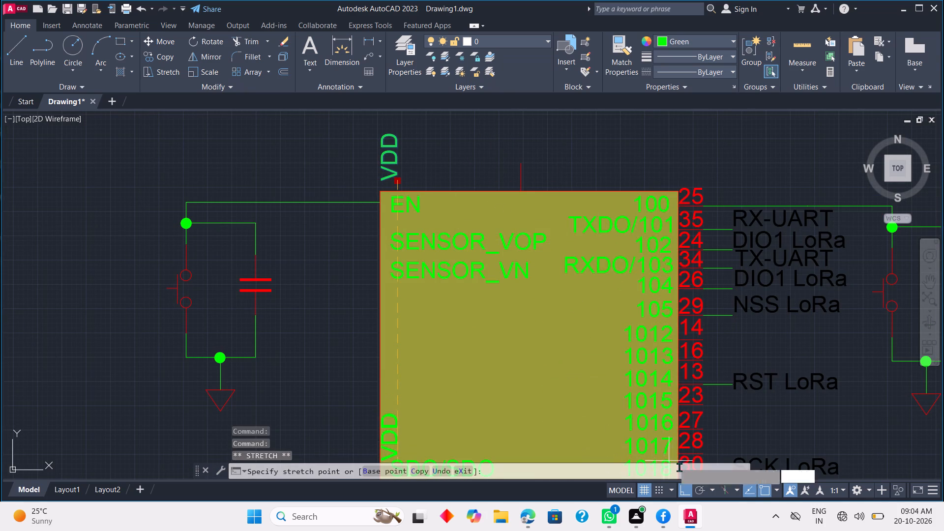
click(686, 485)
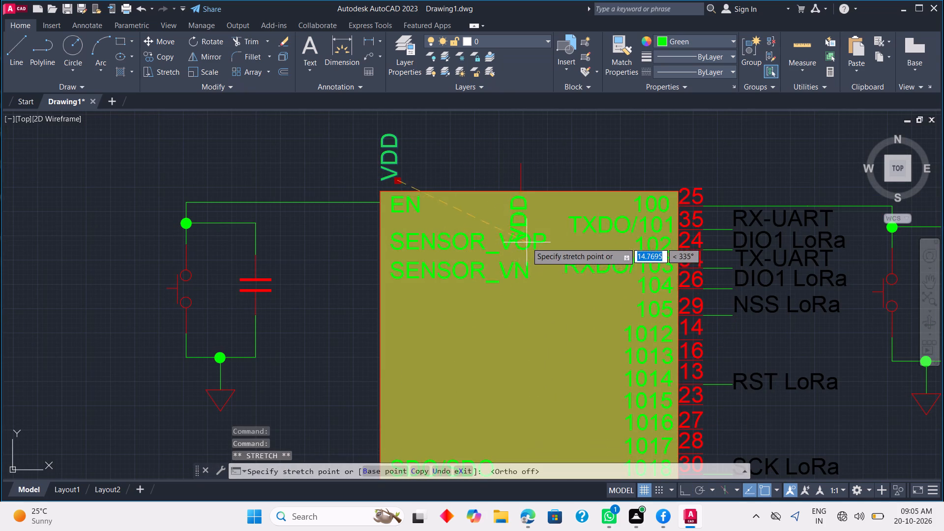
scroll(527, 242, up, 2)
middle_drag(530, 234, 544, 331)
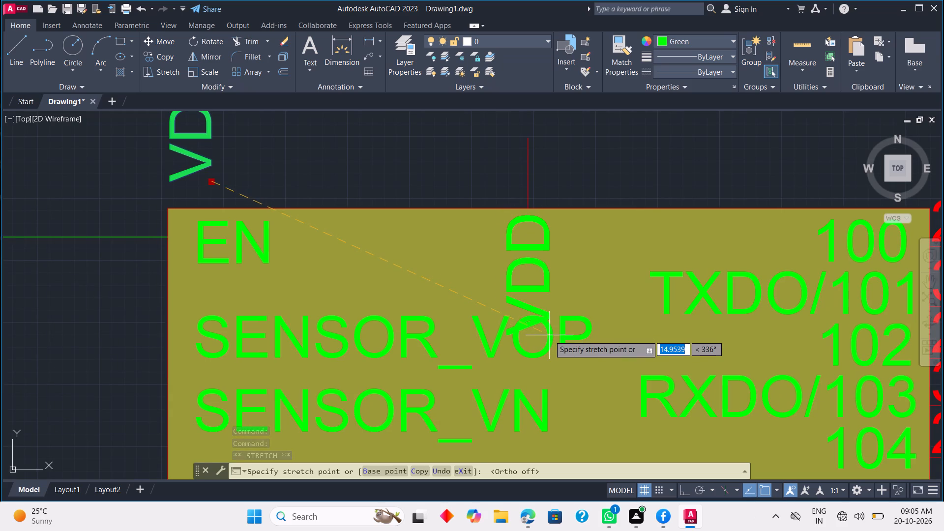
click(549, 335)
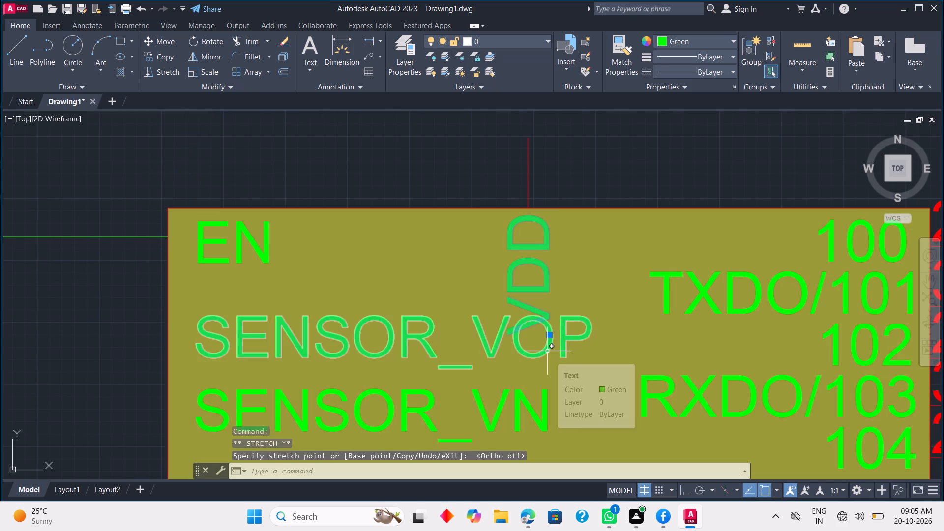
key(Escape)
Move the SENSOR_VOP and SENSOR_VN labels together about 1.45 units down, clear of the VDD label.
middle_drag(547, 351, 556, 267)
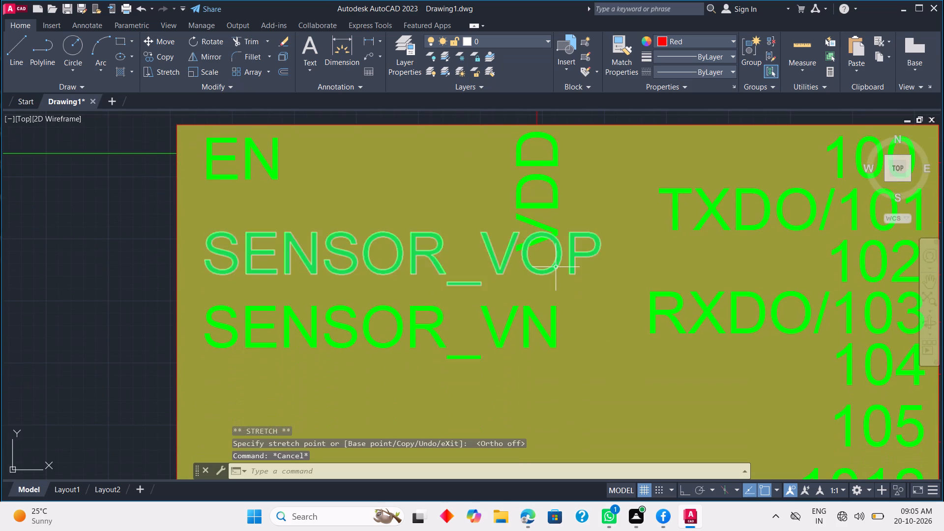
click(556, 267)
click(536, 323)
right_click(430, 337)
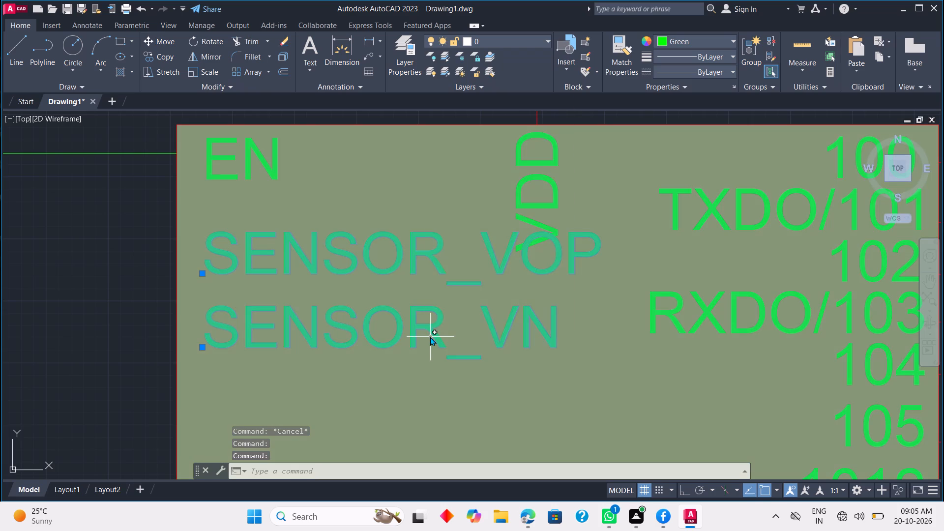
click(471, 132)
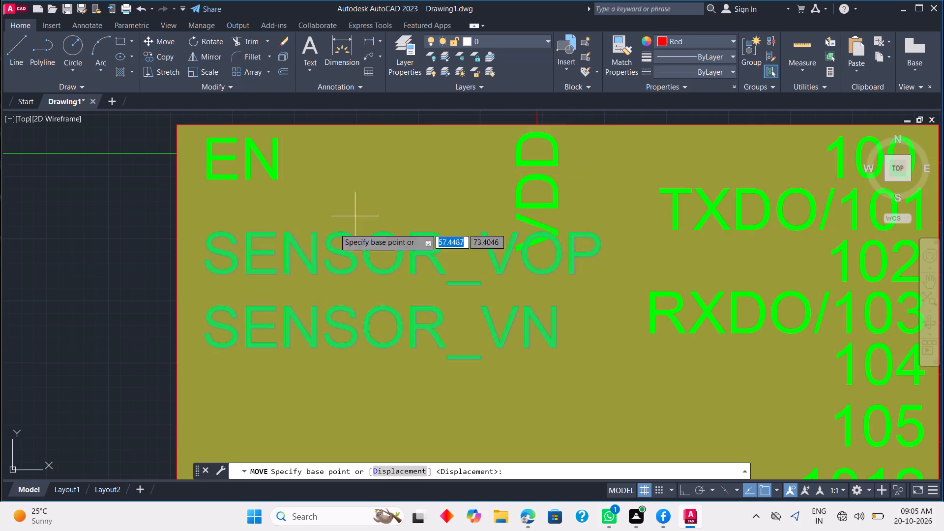
click(208, 262)
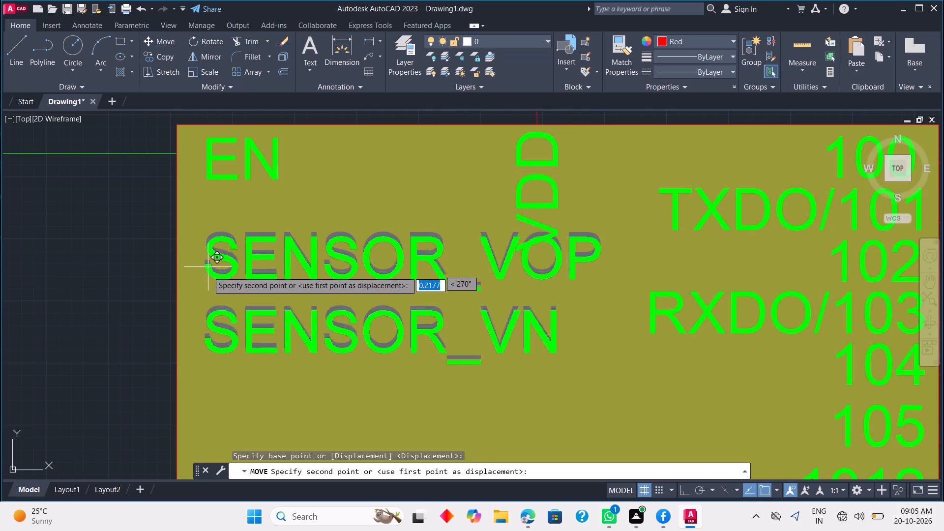
click(209, 297)
key(Escape)
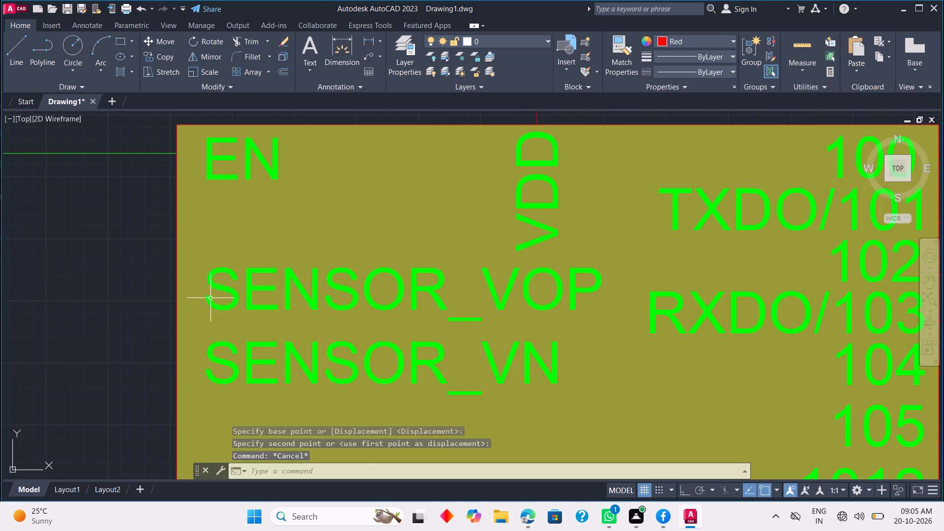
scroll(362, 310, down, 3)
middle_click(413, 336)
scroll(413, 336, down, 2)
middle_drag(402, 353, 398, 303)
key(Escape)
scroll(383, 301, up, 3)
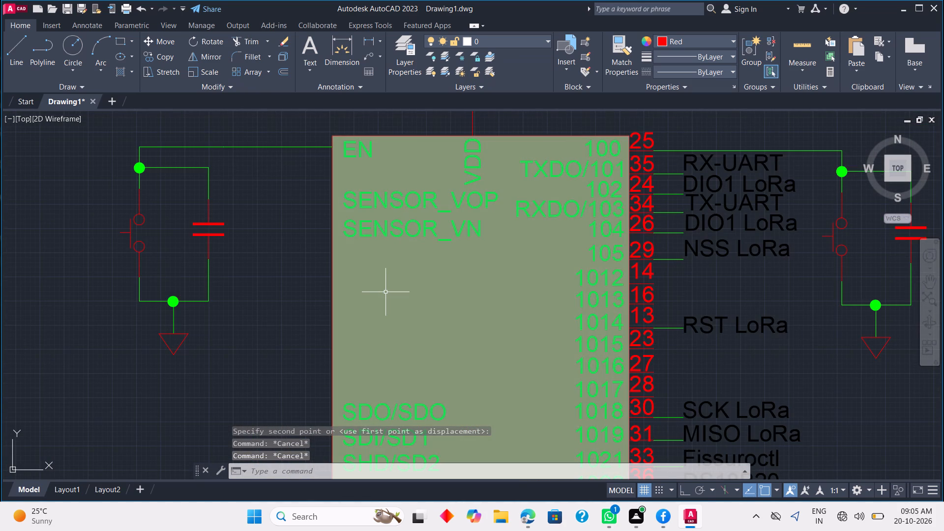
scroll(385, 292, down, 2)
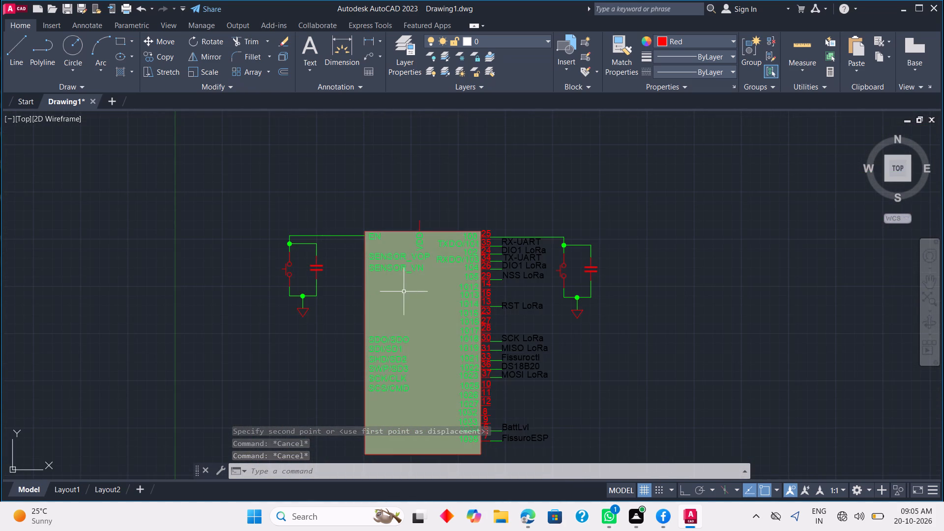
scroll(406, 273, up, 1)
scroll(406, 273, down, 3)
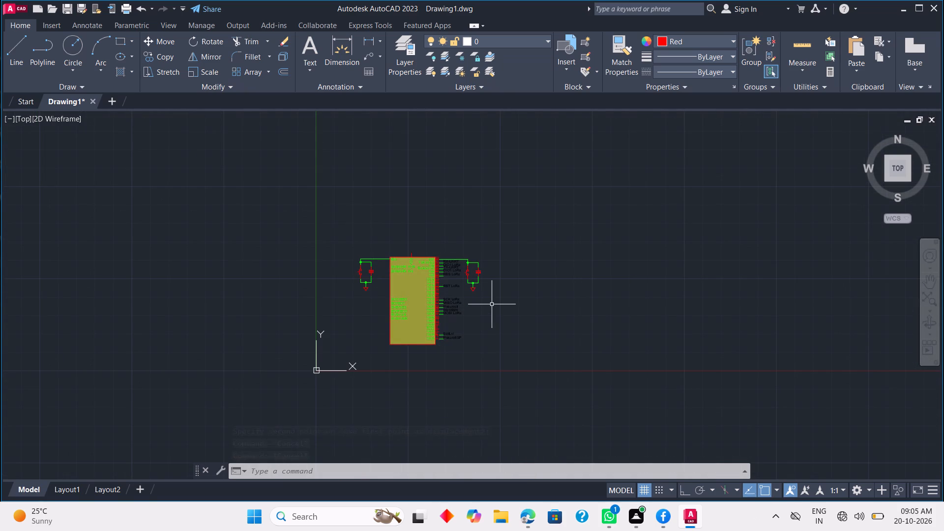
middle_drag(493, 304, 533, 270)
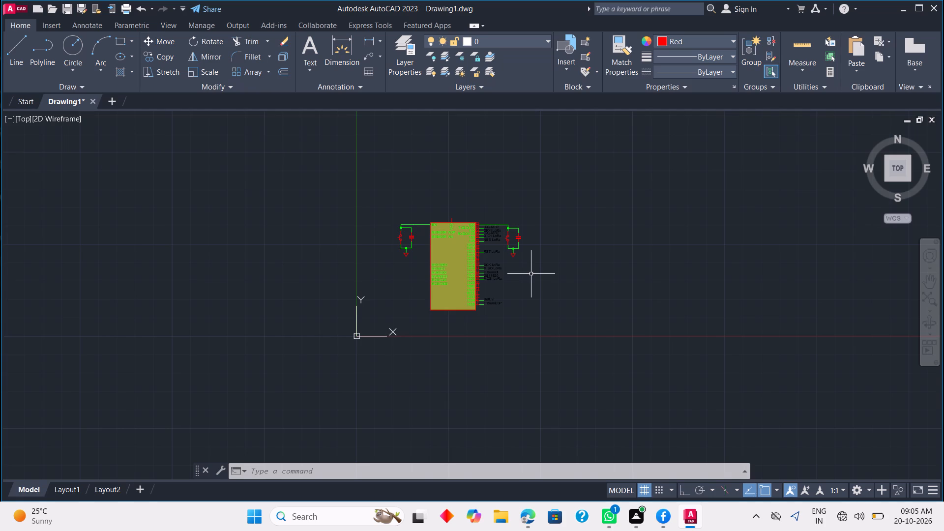
Draw a green vertical line about 3.3 units up from the top end of the VDD pin, with Ortho on.
scroll(468, 202, up, 4)
key(l)
key(space)
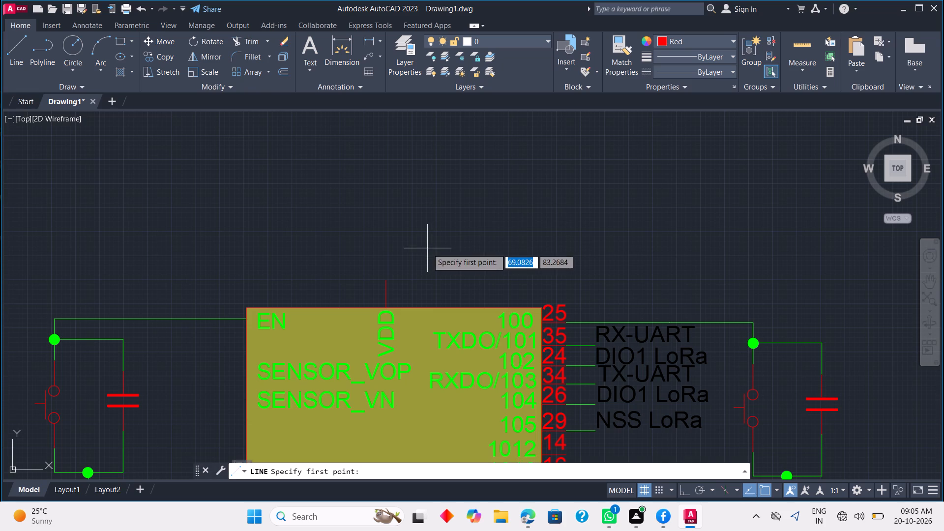
click(682, 44)
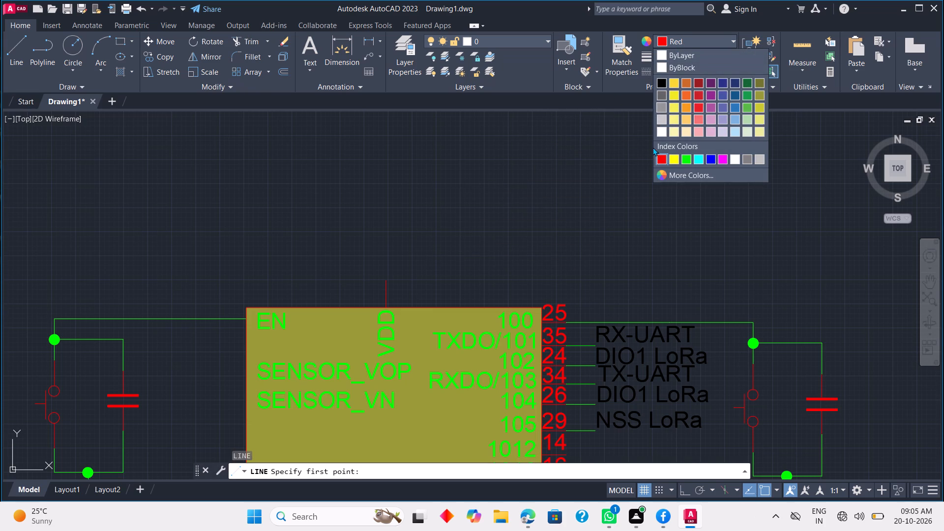
click(686, 156)
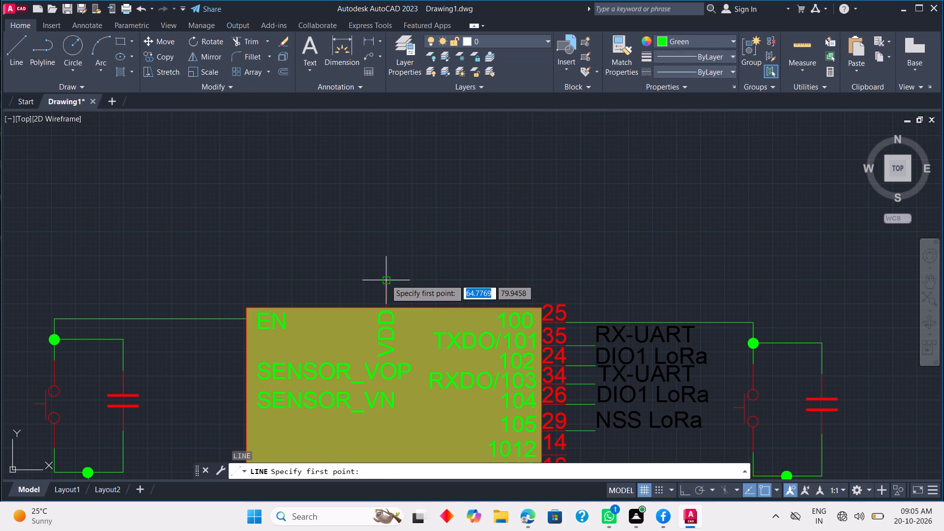
click(385, 279)
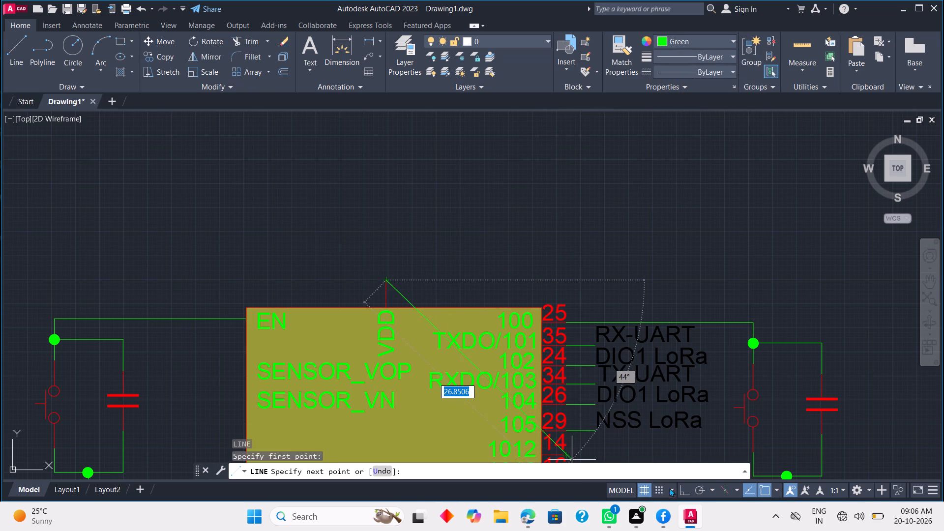
click(680, 486)
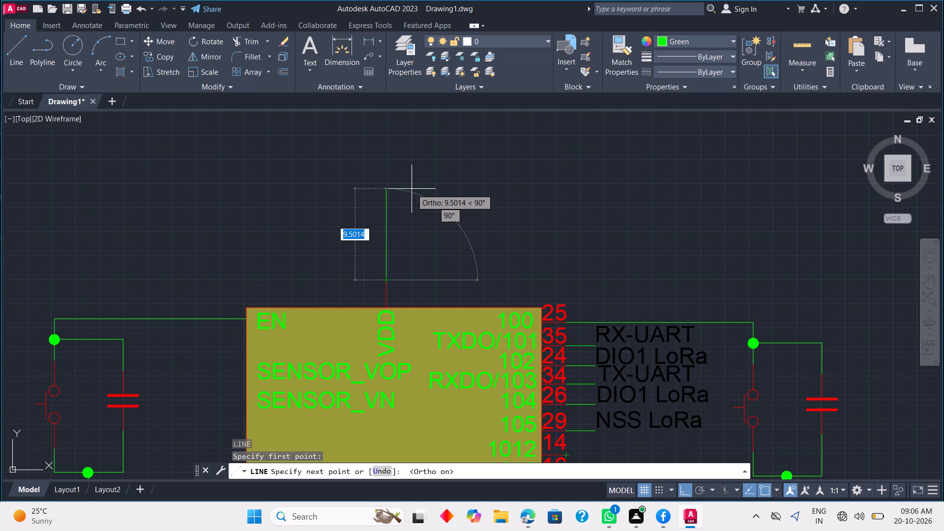
click(401, 248)
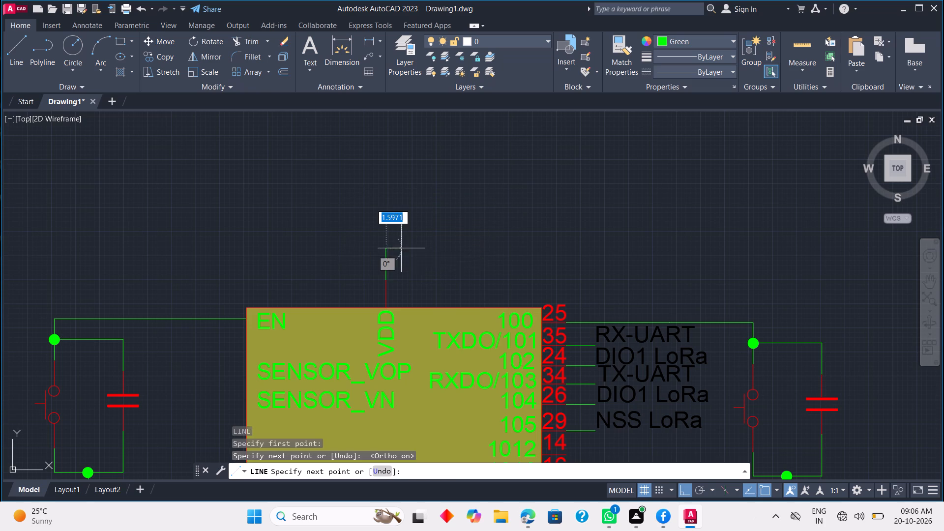
key(Escape)
Draw a red vertical line about 3 units up from the top end of the green VDD supply wire.
key(space)
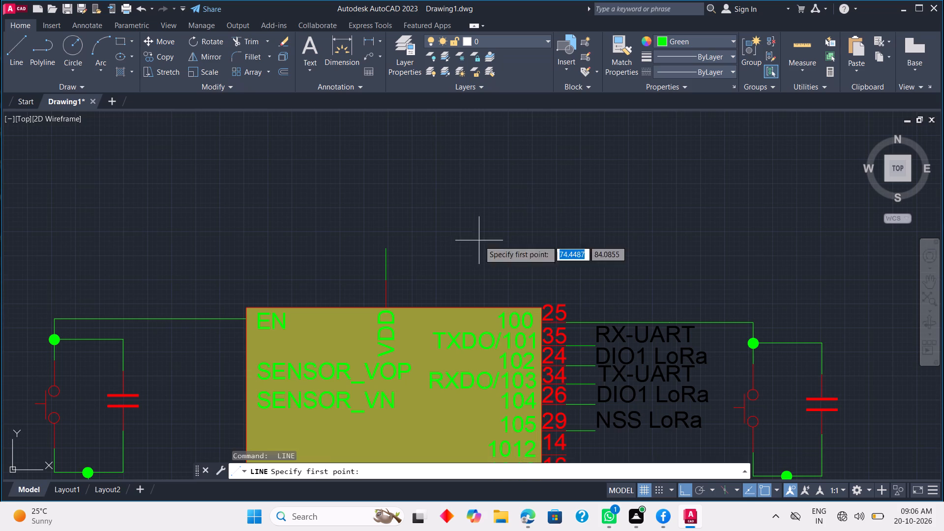
click(685, 41)
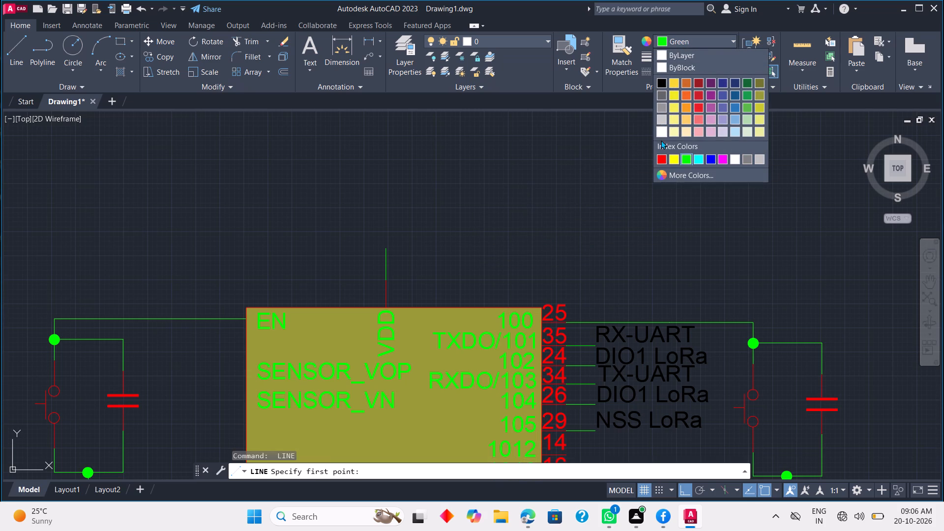
click(657, 156)
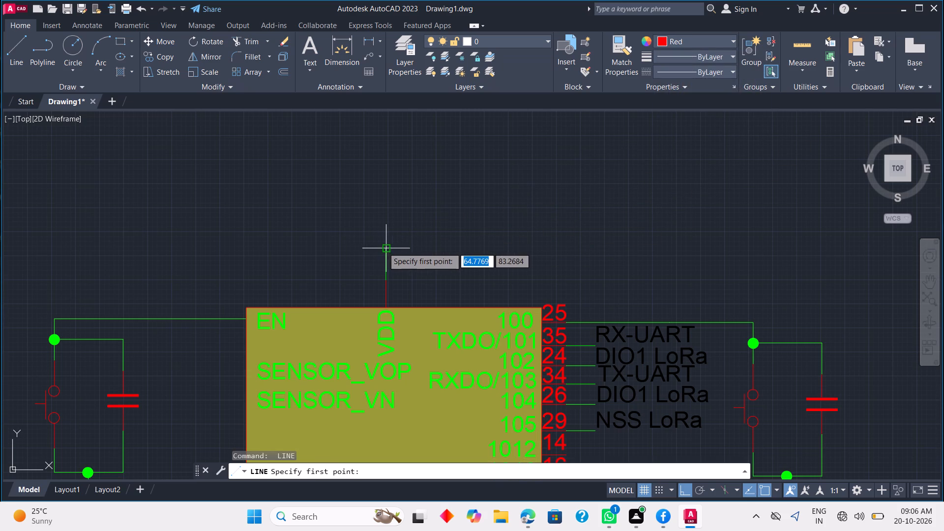
click(384, 247)
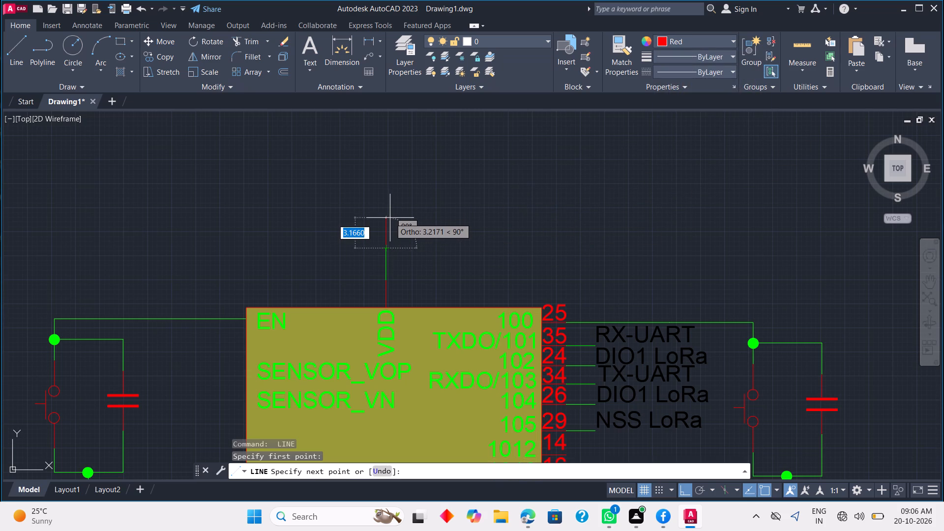
click(390, 220)
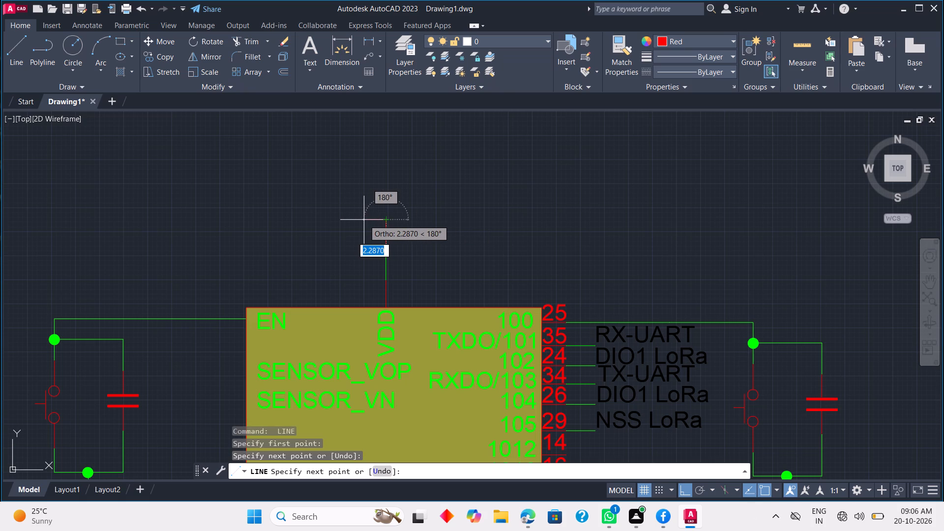
key(Escape)
Turn Ortho off so that lines can be drawn at free angles.
key(space)
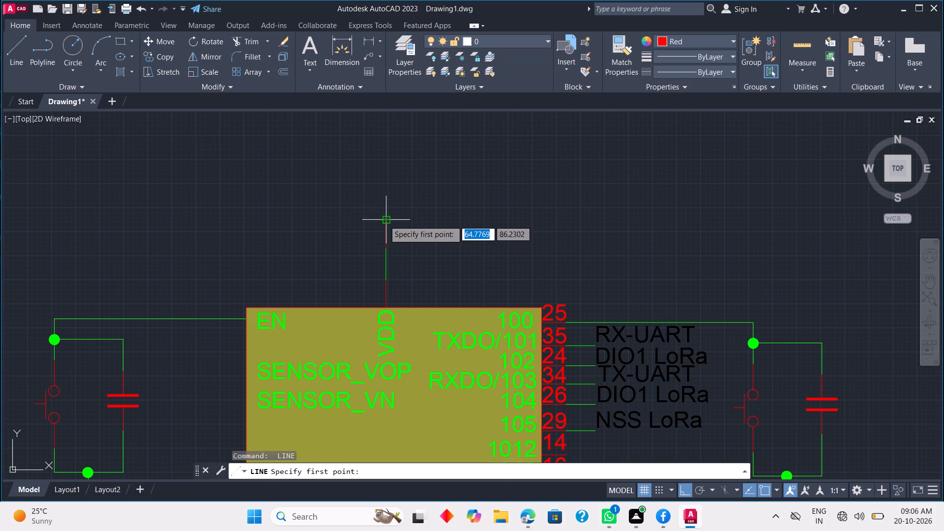
click(384, 220)
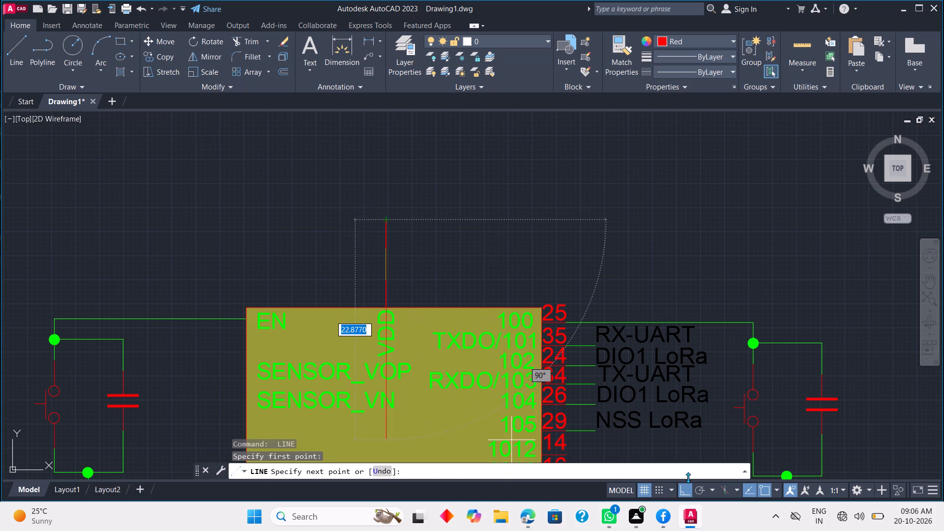
drag(685, 486, 679, 484)
scroll(392, 229, up, 2)
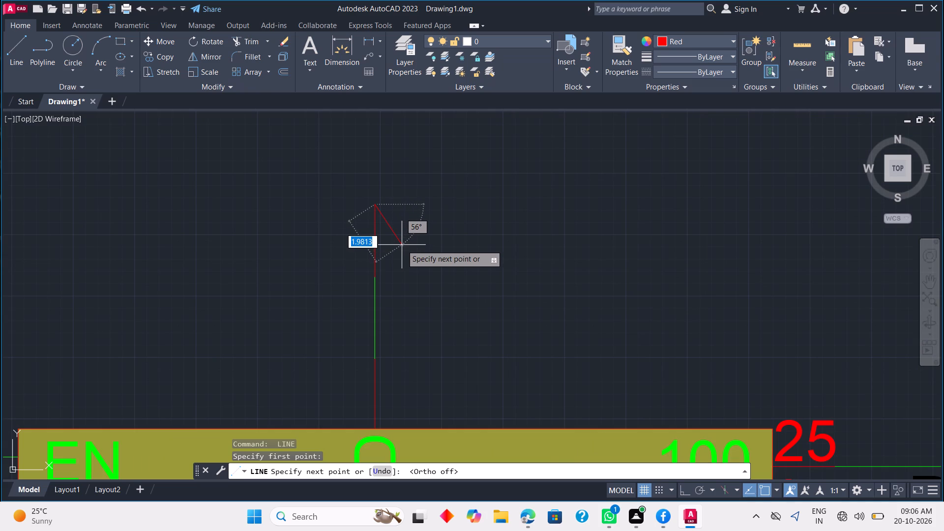
key(Down)
key(Return)
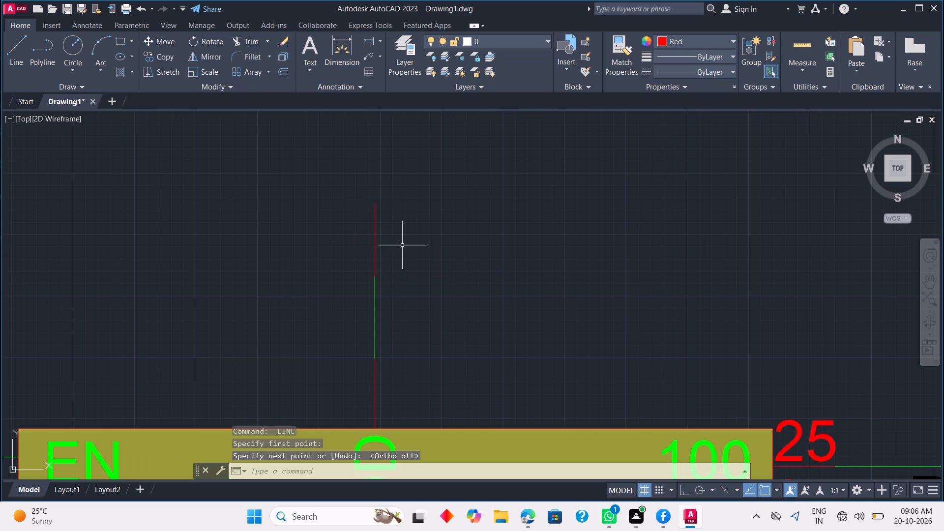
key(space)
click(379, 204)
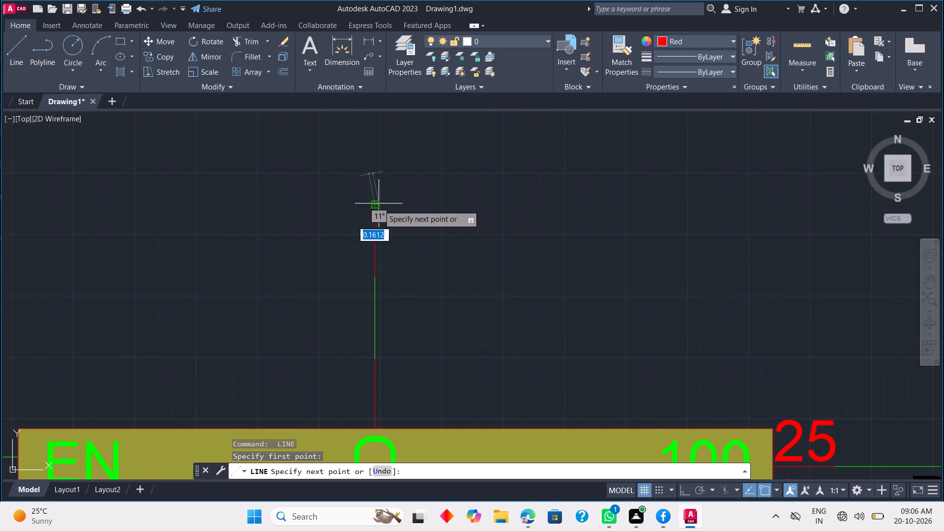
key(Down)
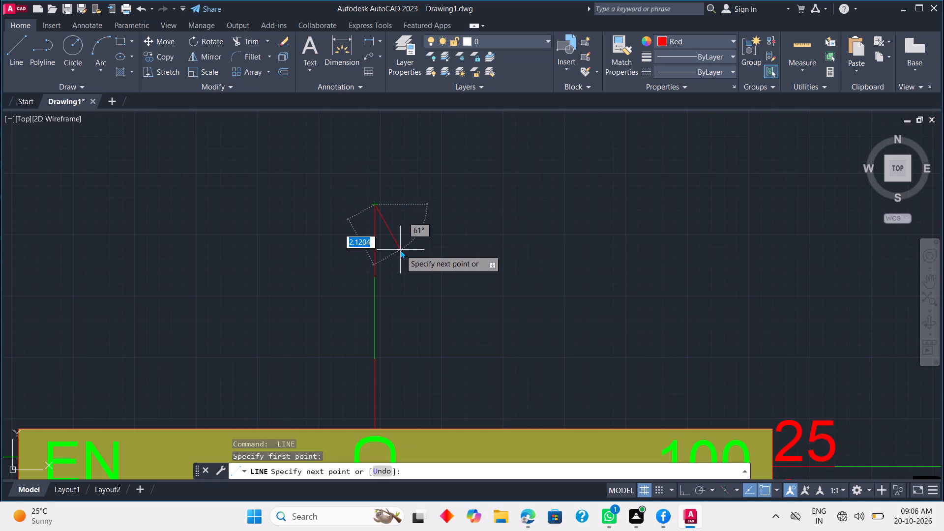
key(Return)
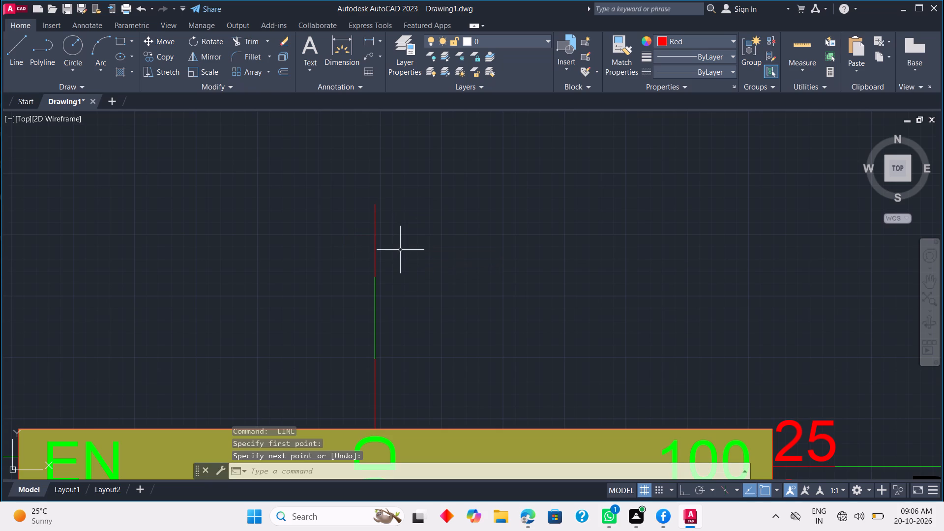
Draw two red slanted lines about 1.6 units long, down to either side from the top of the VDD supply line, forming an arrowhead.
key(space)
click(374, 205)
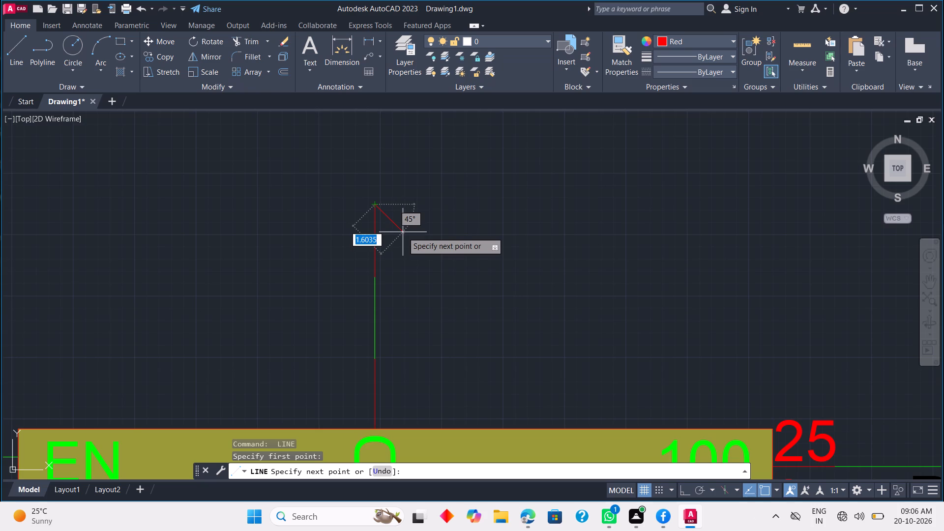
click(403, 232)
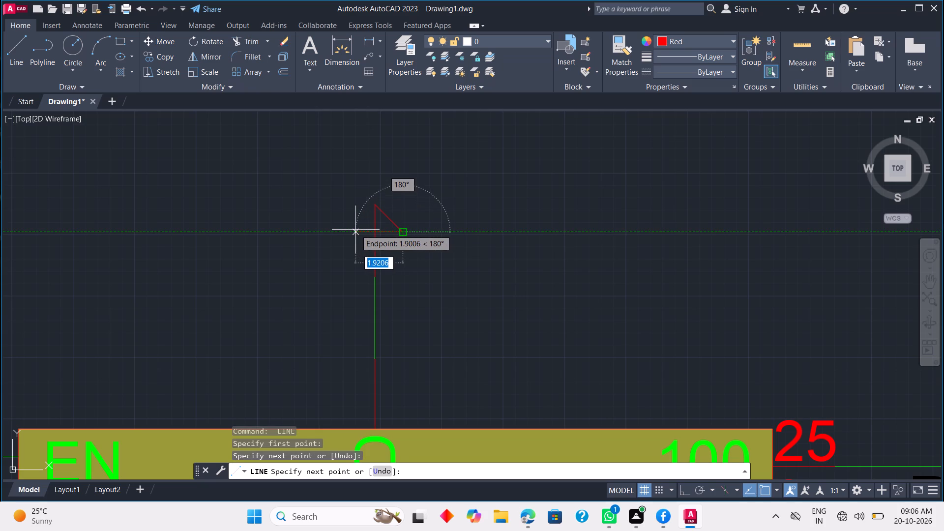
key(Escape)
key(space)
click(372, 204)
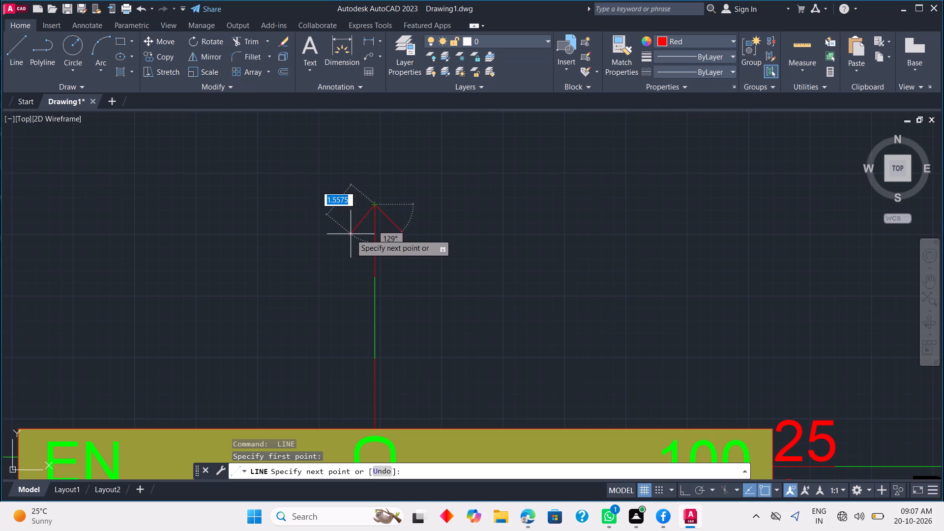
click(351, 234)
key(Escape)
Copy the upper green junction circle of the EN switch circuit by its centre onto the horizontal EN wire, about 11.8 units away.
scroll(422, 250, down, 3)
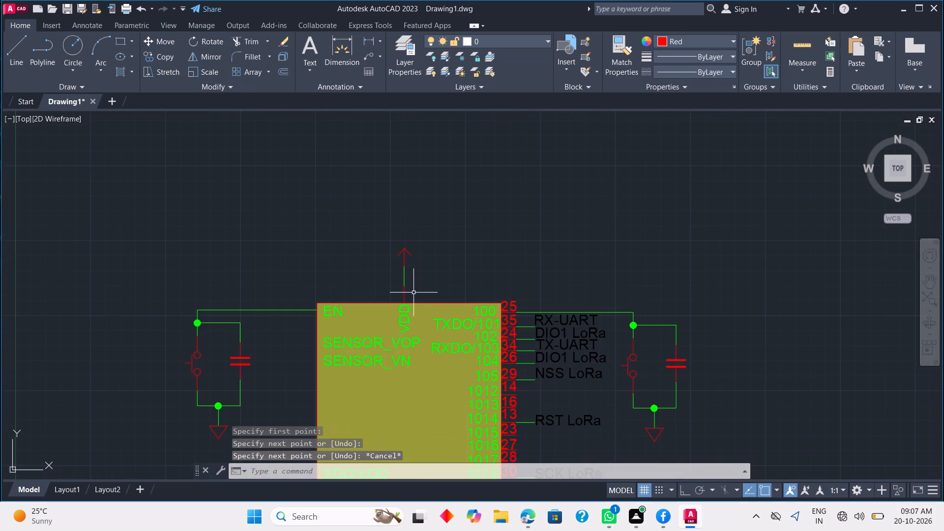
middle_drag(411, 294, 425, 206)
scroll(440, 245, down, 1)
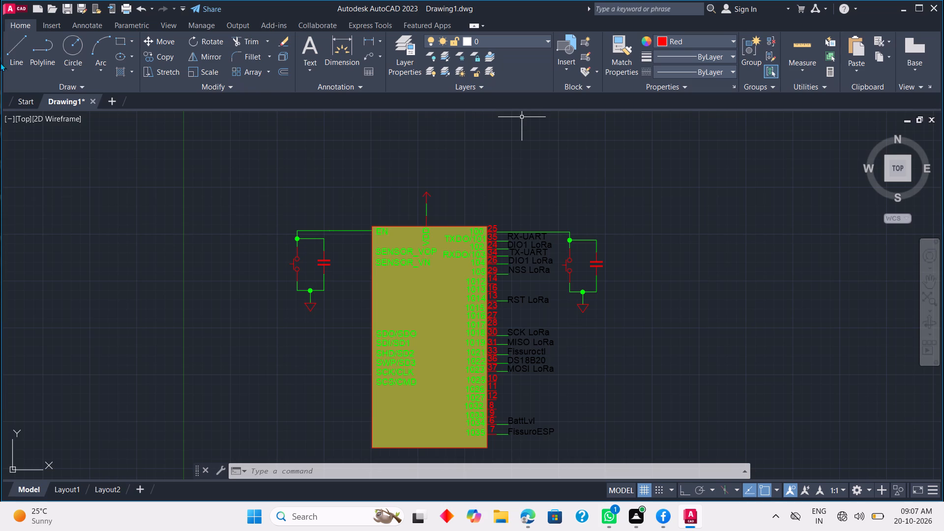
scroll(309, 251, up, 2)
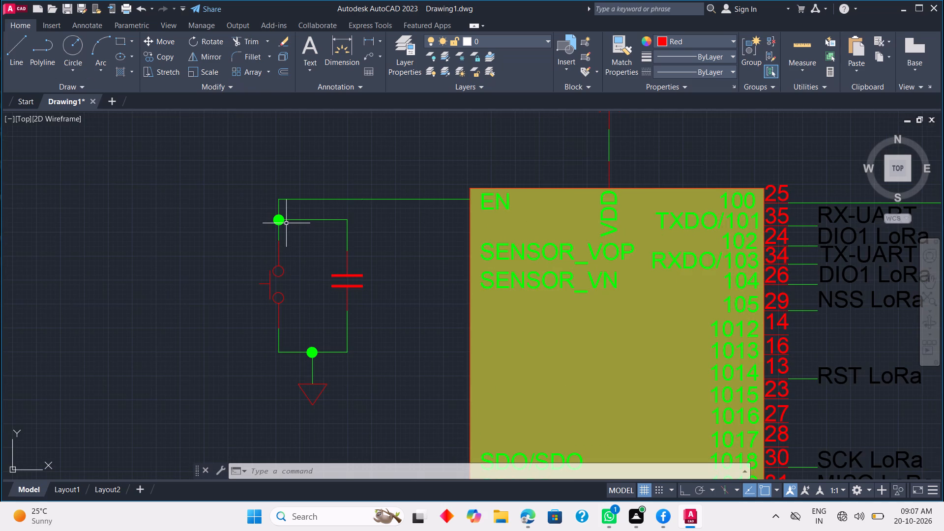
scroll(278, 226, up, 3)
click(296, 215)
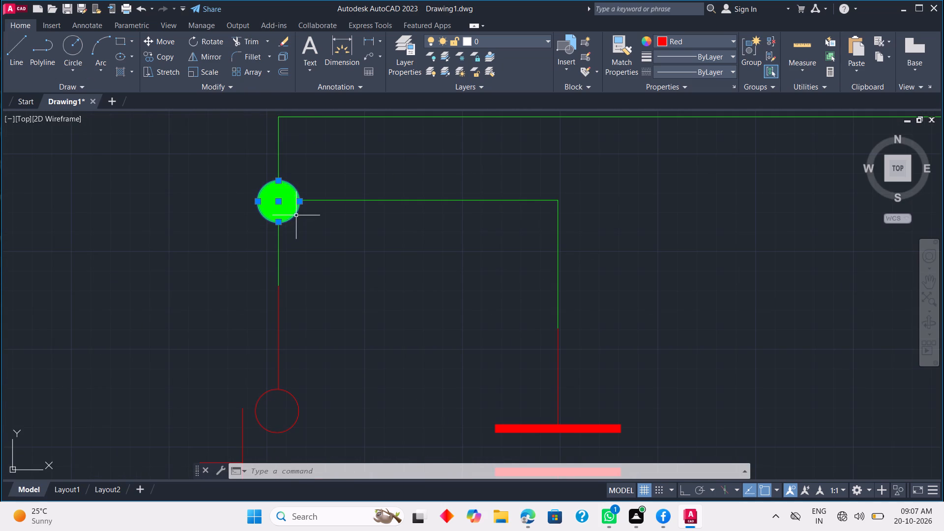
right_click(321, 229)
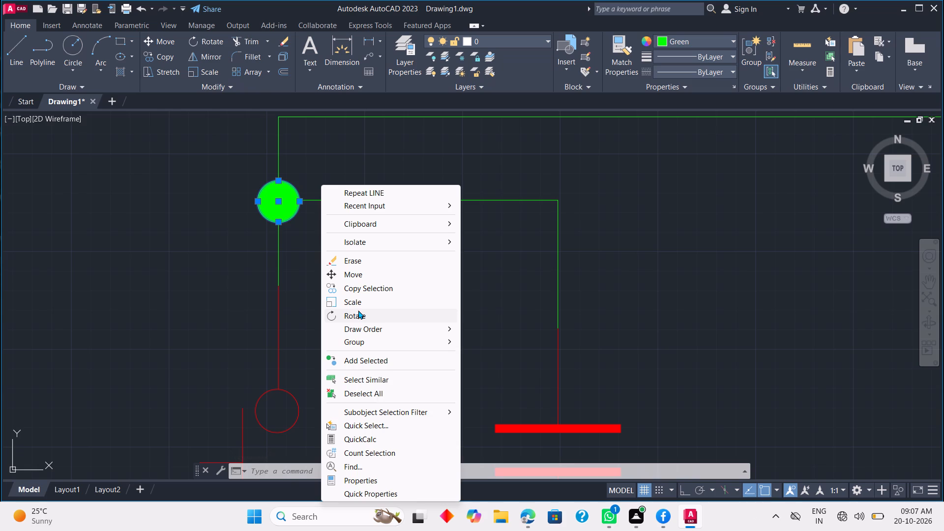
click(387, 287)
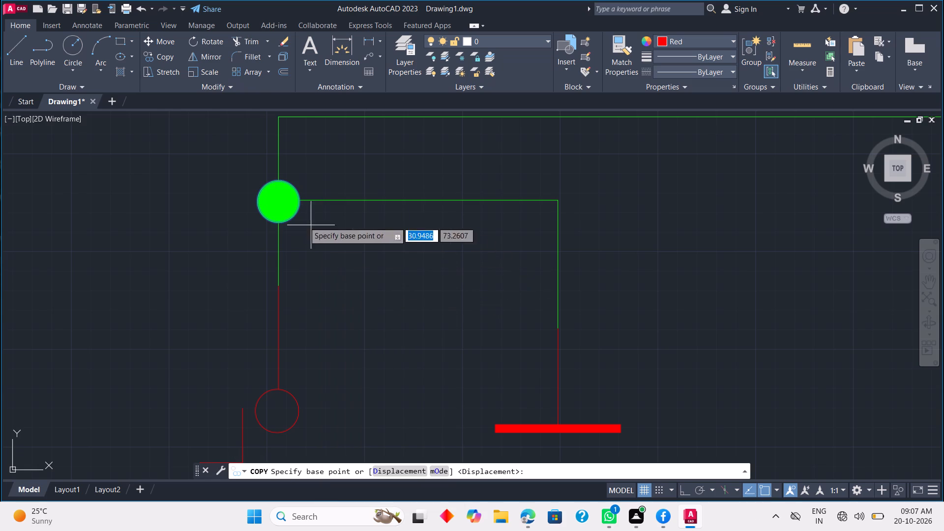
click(278, 200)
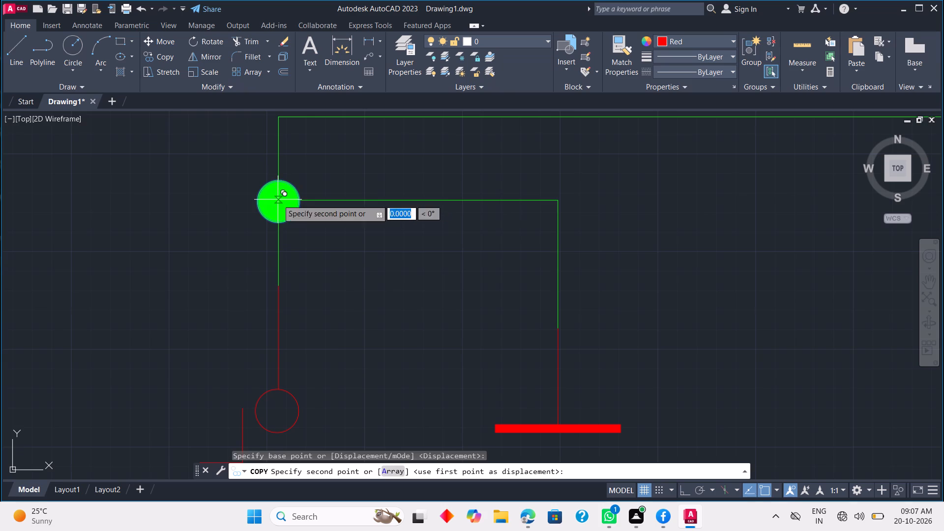
middle_drag(453, 156, 205, 214)
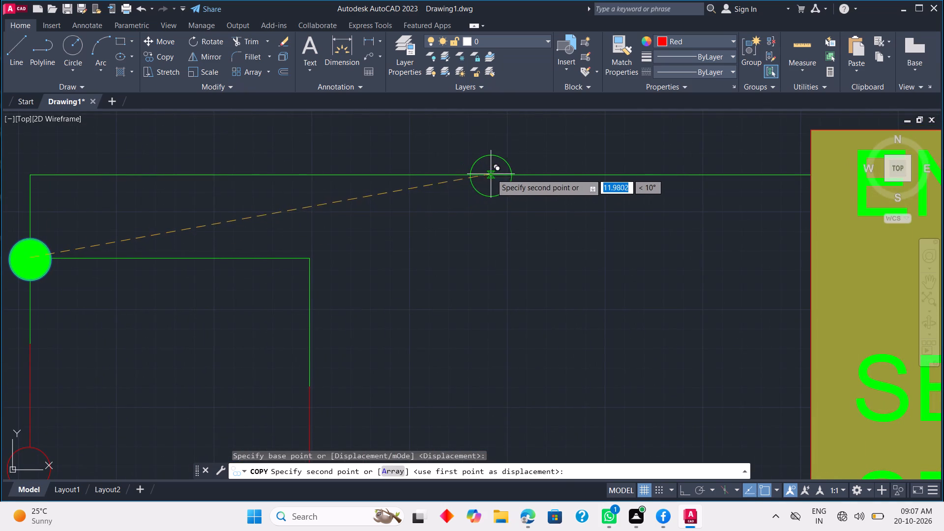
click(483, 176)
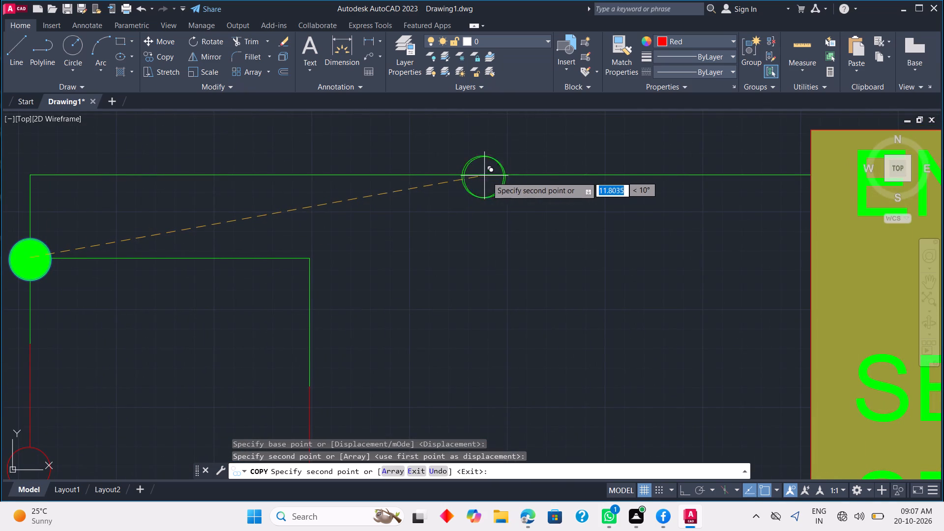
scroll(505, 229, down, 2)
middle_drag(485, 263, 511, 198)
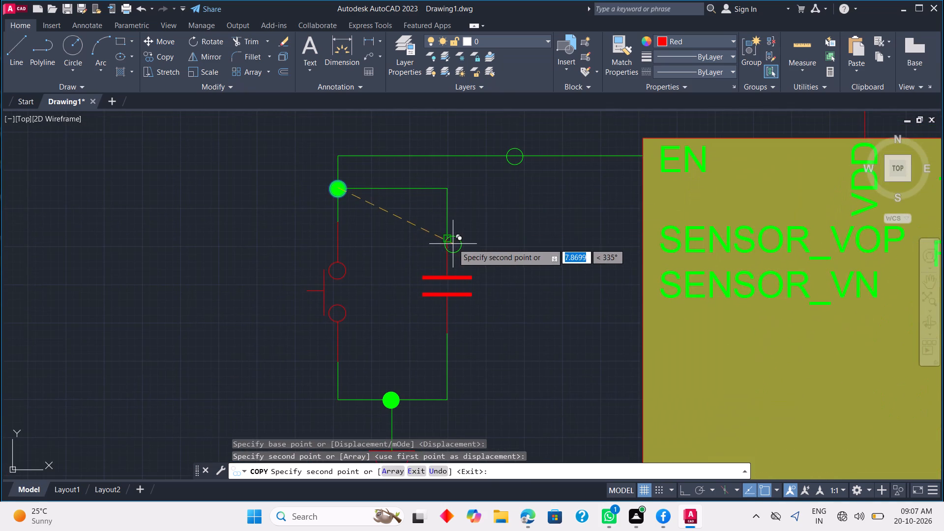
middle_drag(375, 245, 405, 224)
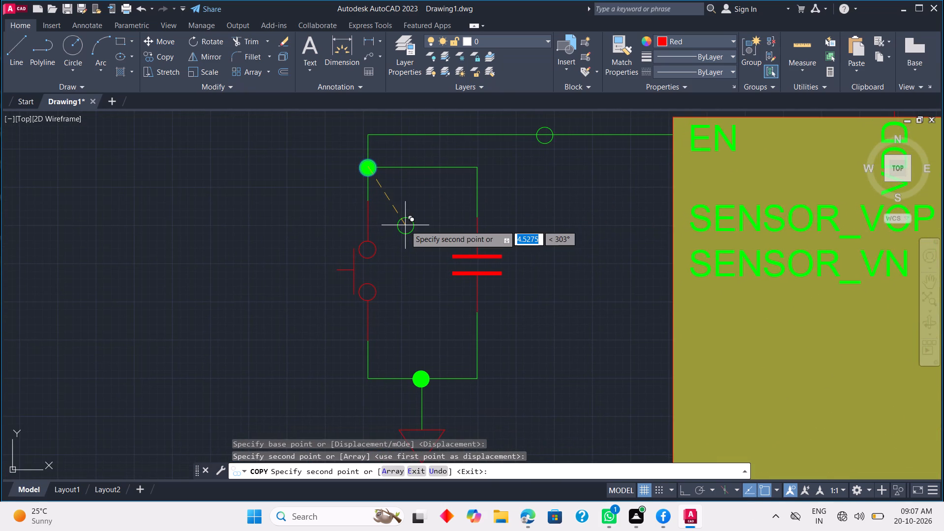
key(Escape)
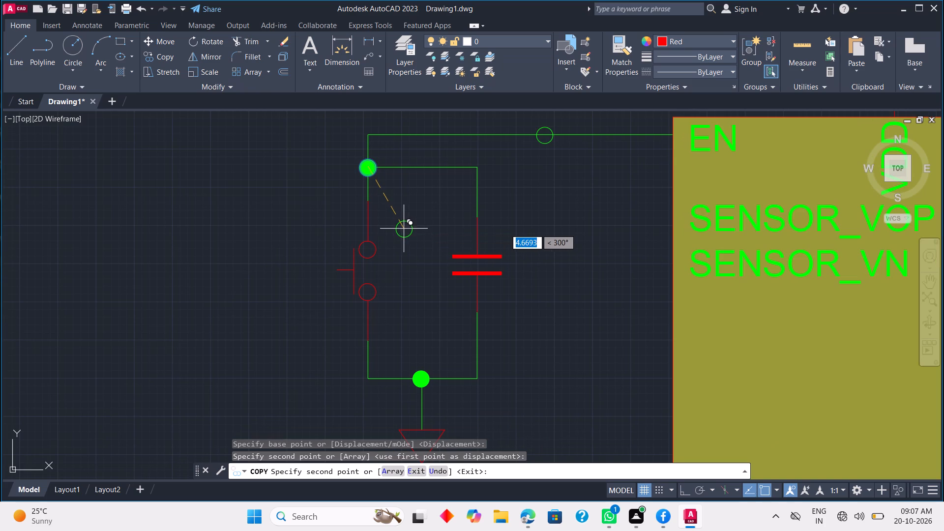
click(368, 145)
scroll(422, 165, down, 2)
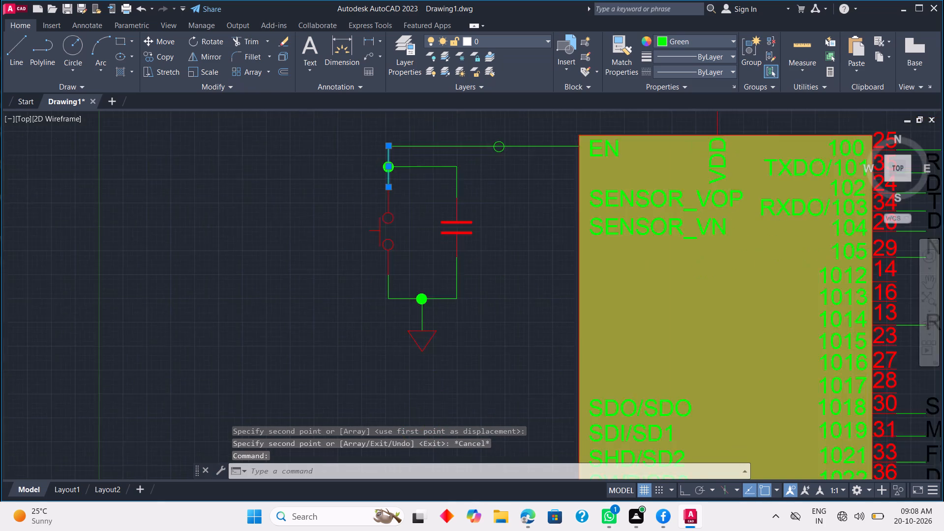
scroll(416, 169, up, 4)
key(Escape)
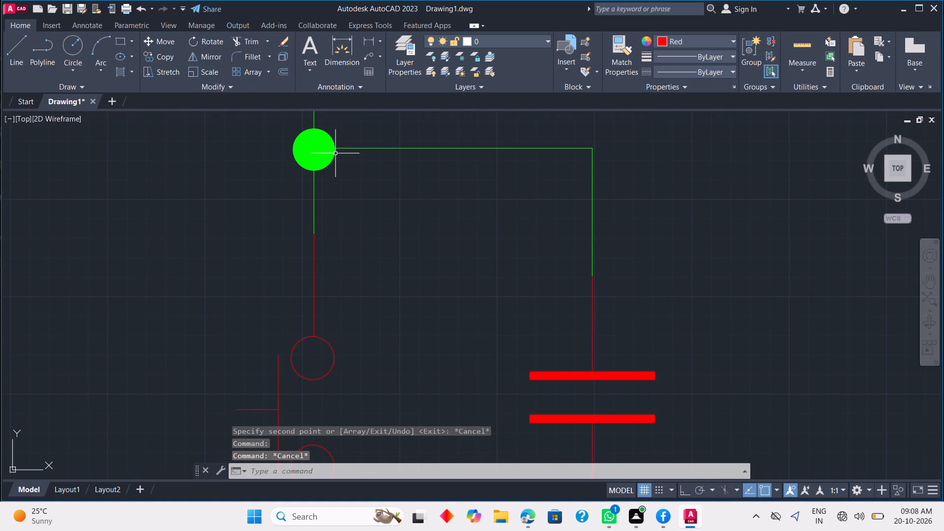
Erase the filled green junction above the switch in the EN circuit, both its outline and its solid fill.
click(333, 153)
key(Delete)
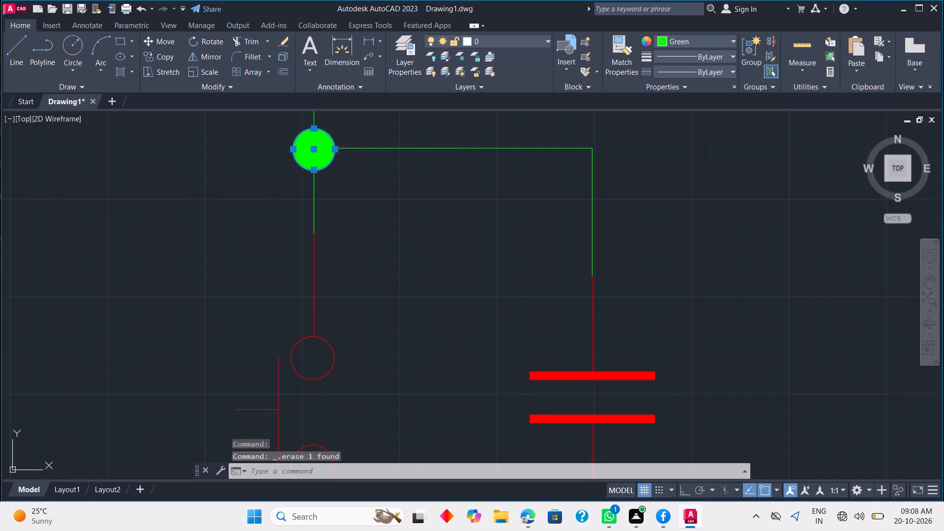
click(326, 158)
key(Delete)
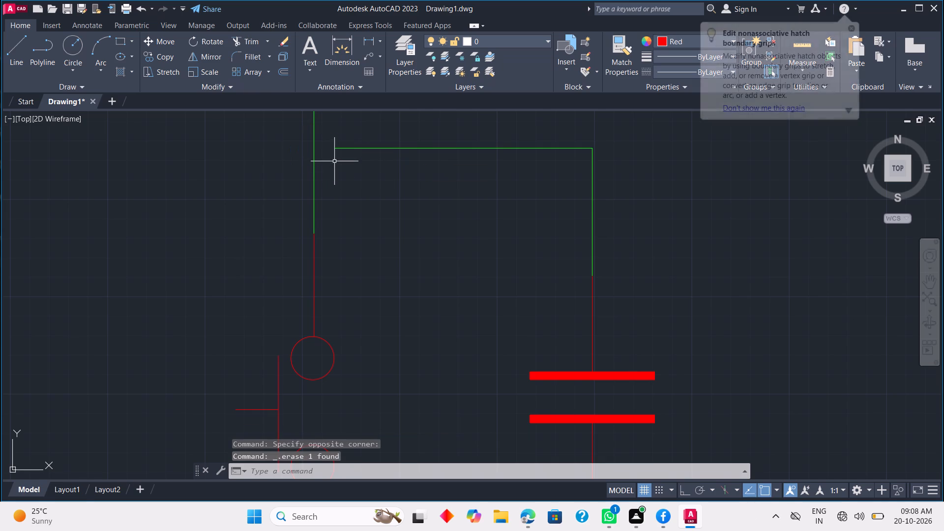
Extend the horizontal green wire above the capacitor to meet the switch's vertical green wire.
middle_drag(336, 156, 345, 242)
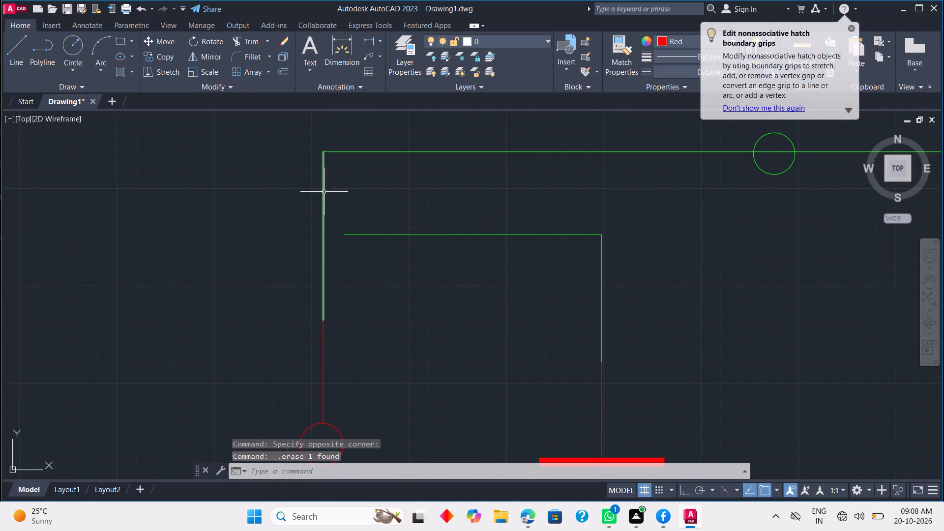
key(l)
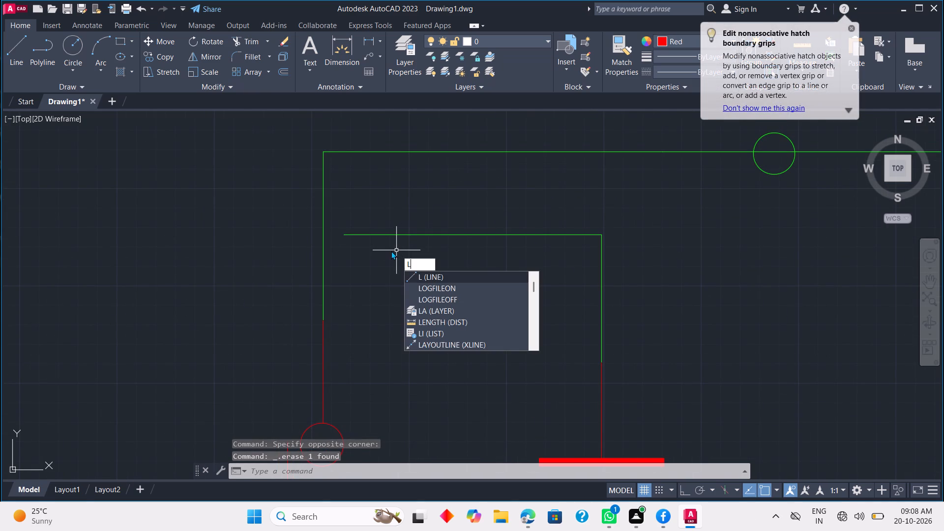
key(Escape)
key(e)
key(x)
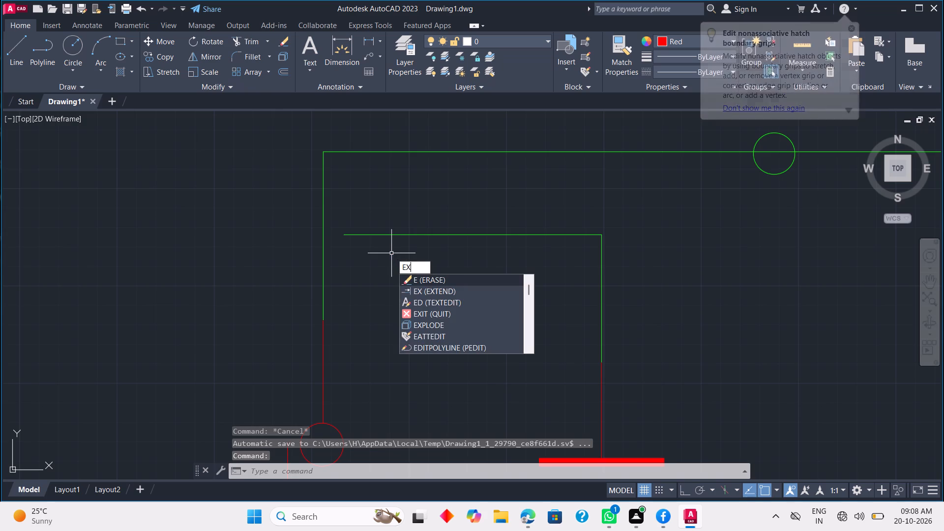
key(space)
click(380, 235)
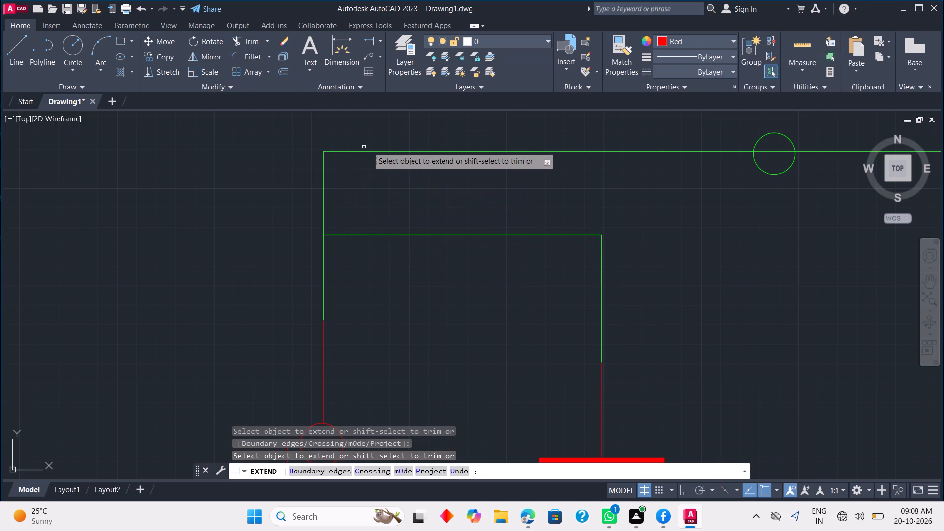
Trim away the EN wire's old corner above the switch, removing the excess vertical and horizontal green segments.
shift+drag(370, 147, 304, 199)
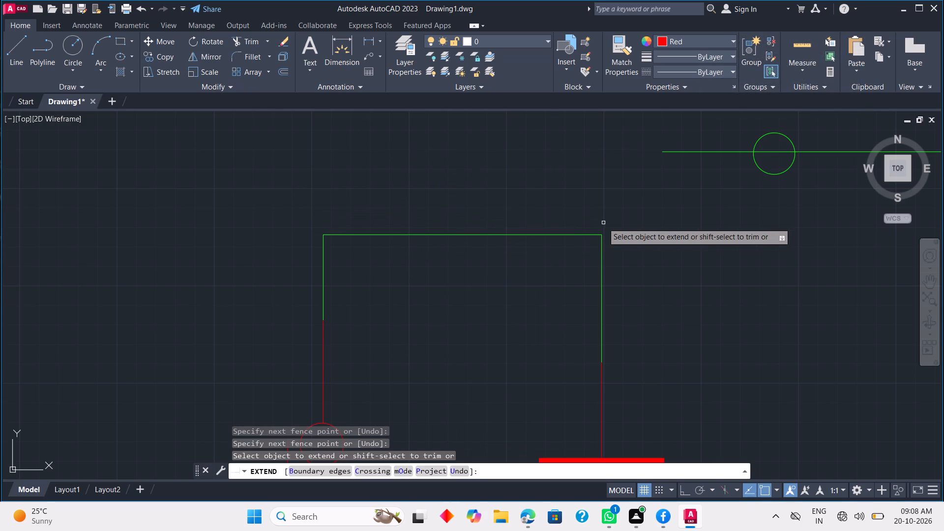
key(Escape)
Set the current colour to green and, with Ortho on, draw a vertical wire about 2.4 units up from the corner above the capacitor.
key(l)
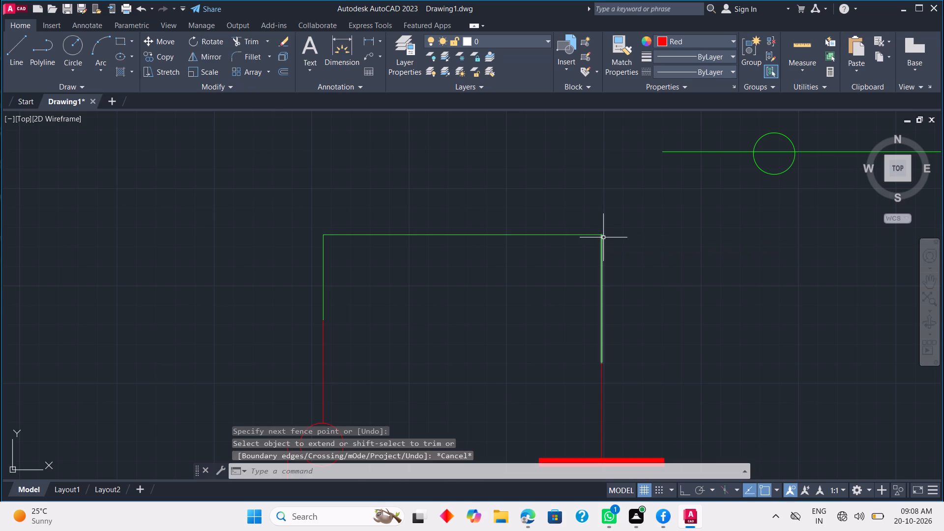
key(space)
click(605, 234)
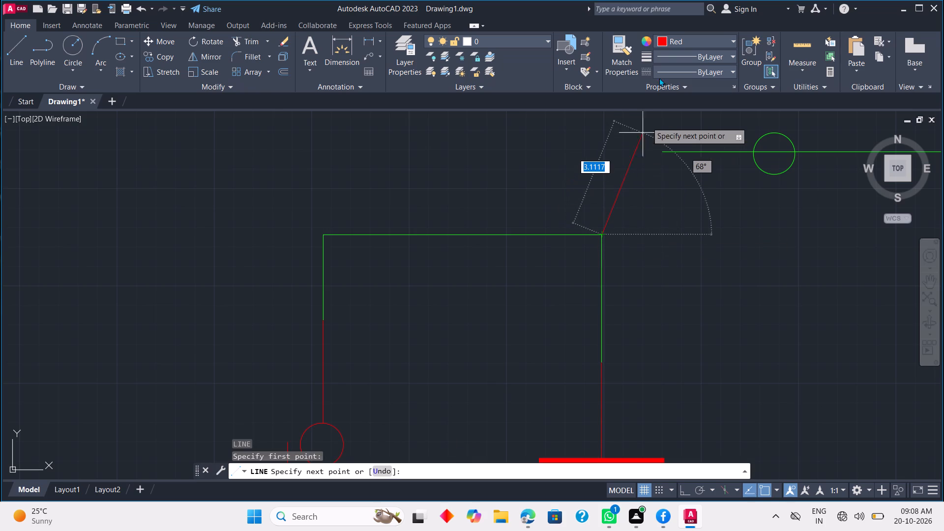
click(699, 45)
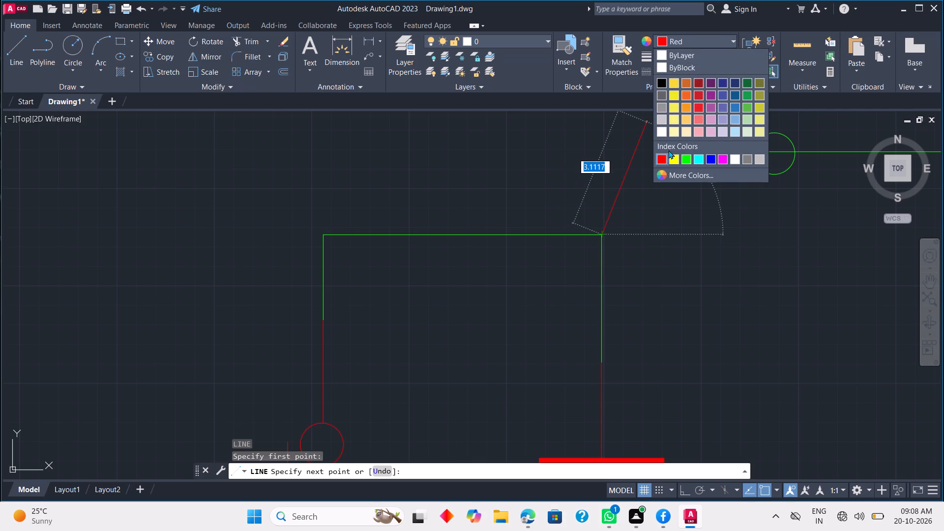
click(686, 155)
key(Escape)
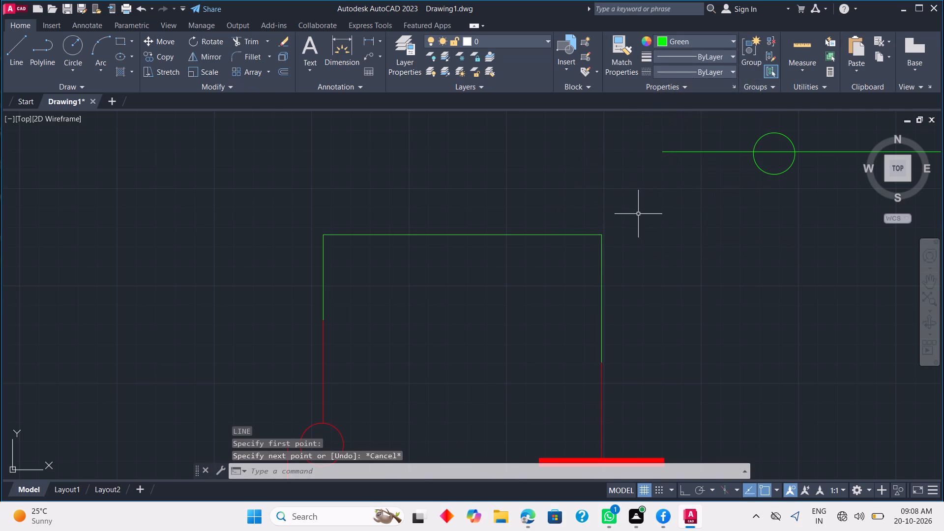
key(space)
drag(602, 233, 599, 223)
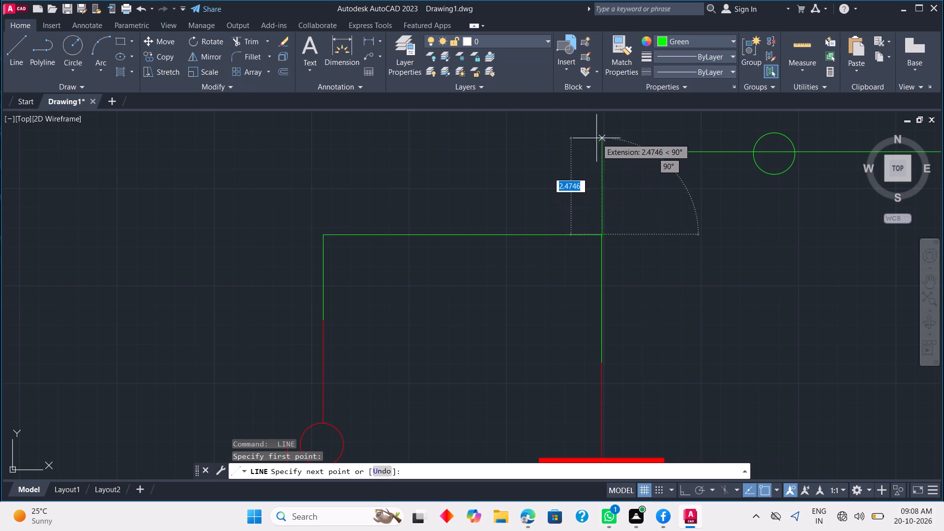
drag(680, 491, 679, 482)
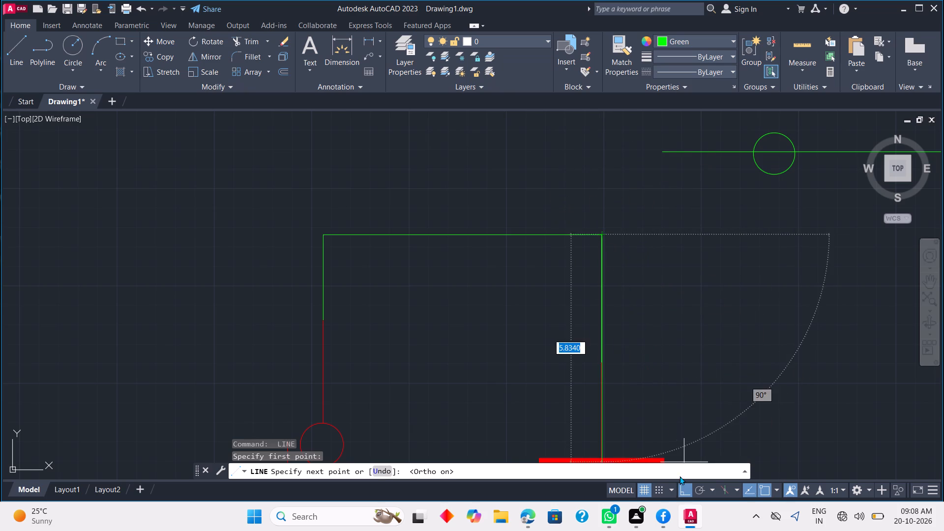
click(605, 142)
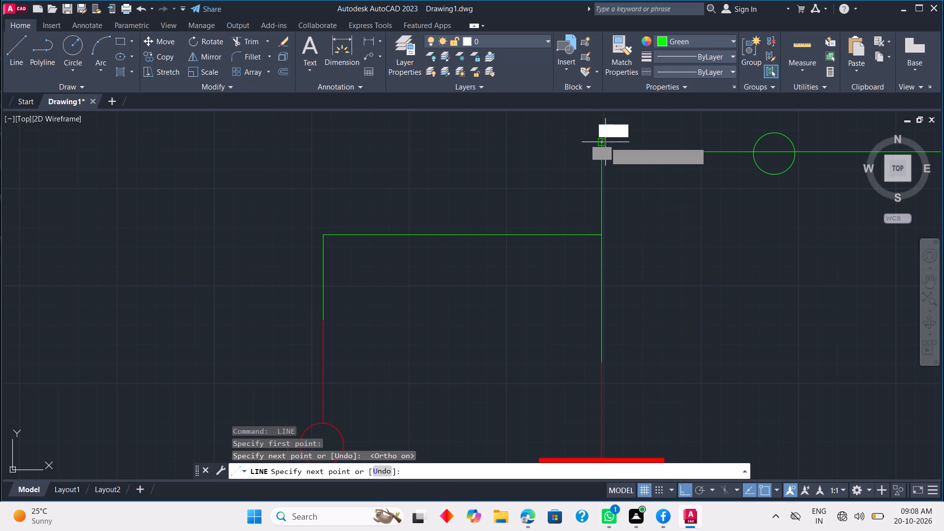
key(Escape)
key(space)
key(Escape)
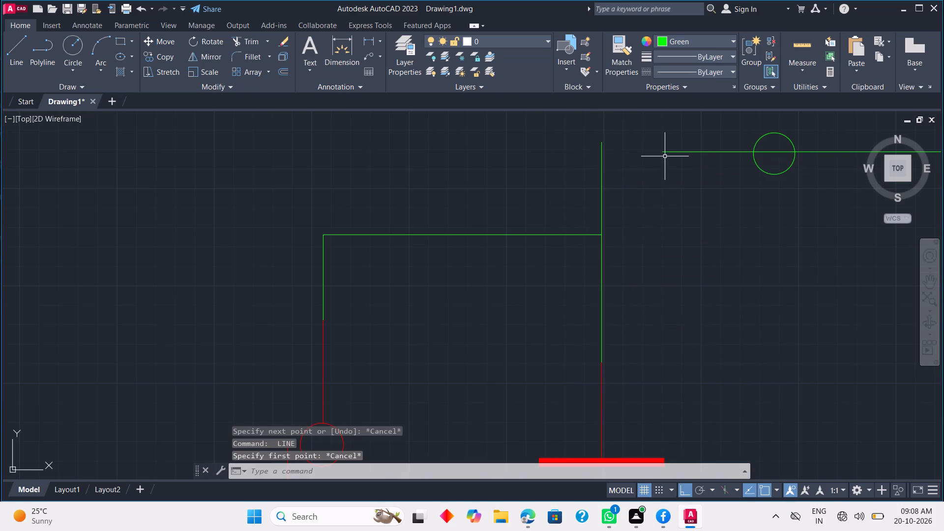
Extend the horizontal EN wire to the new vertical wire and trim the vertical wire's excess above it to form a corner.
text(EX)
key(space)
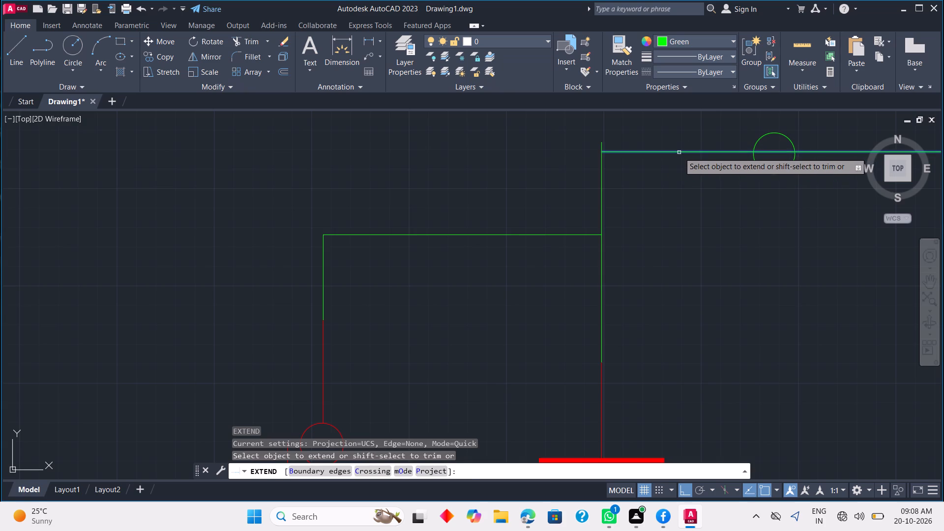
click(679, 152)
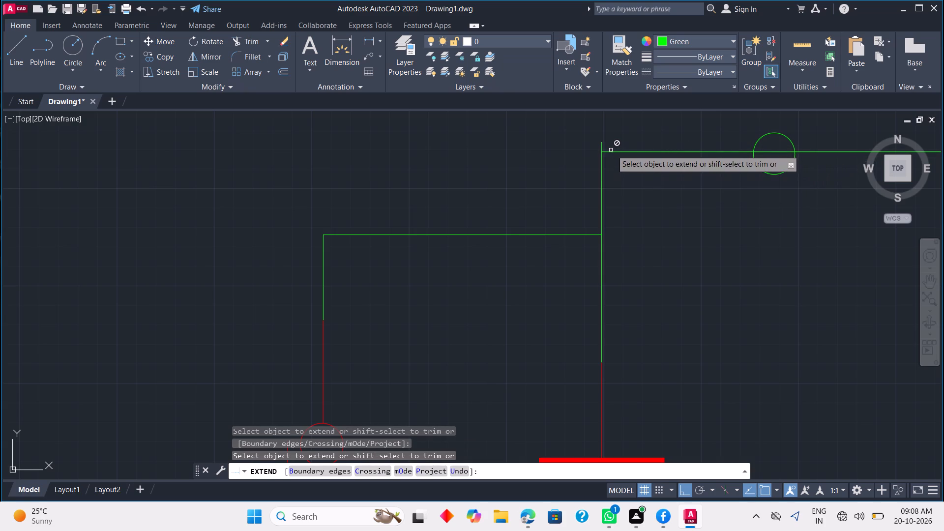
scroll(609, 135, up, 2)
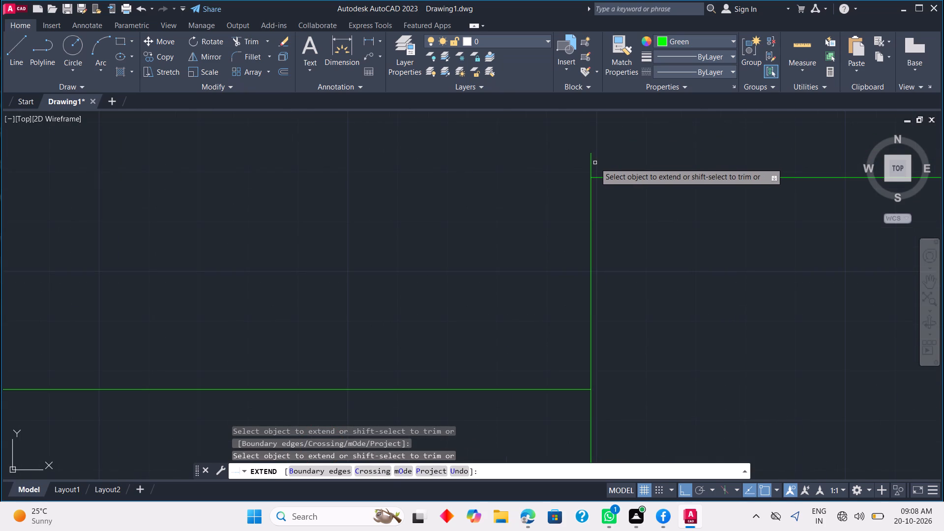
shift+click(592, 164)
key(Escape)
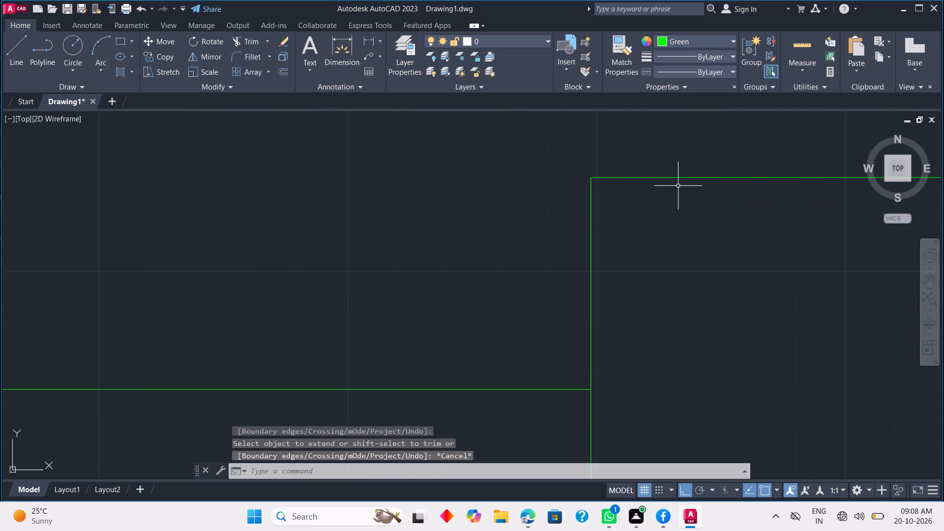
With Ortho off, copy the EN wire's junction circle about 5 units away onto the wire intersection above the capacitor.
scroll(678, 186, down, 4)
middle_drag(687, 278, 687, 278)
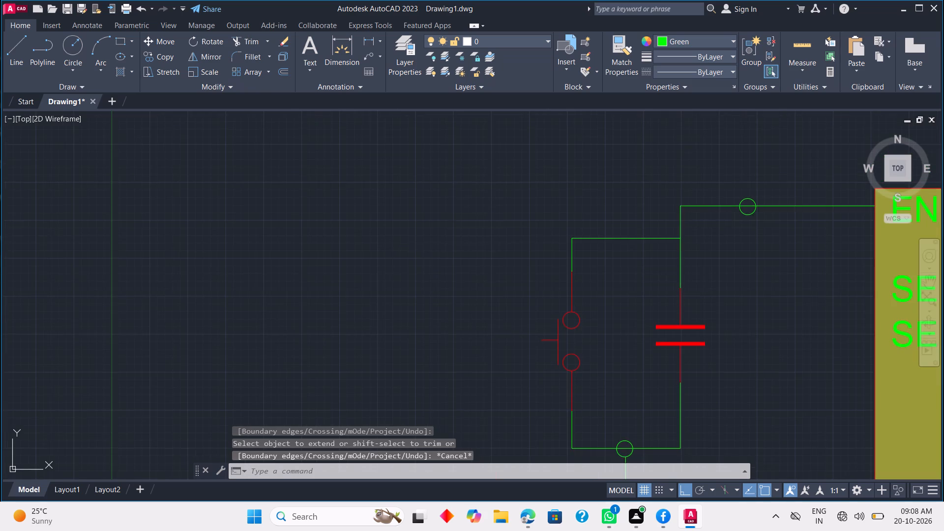
middle_drag(687, 278, 649, 197)
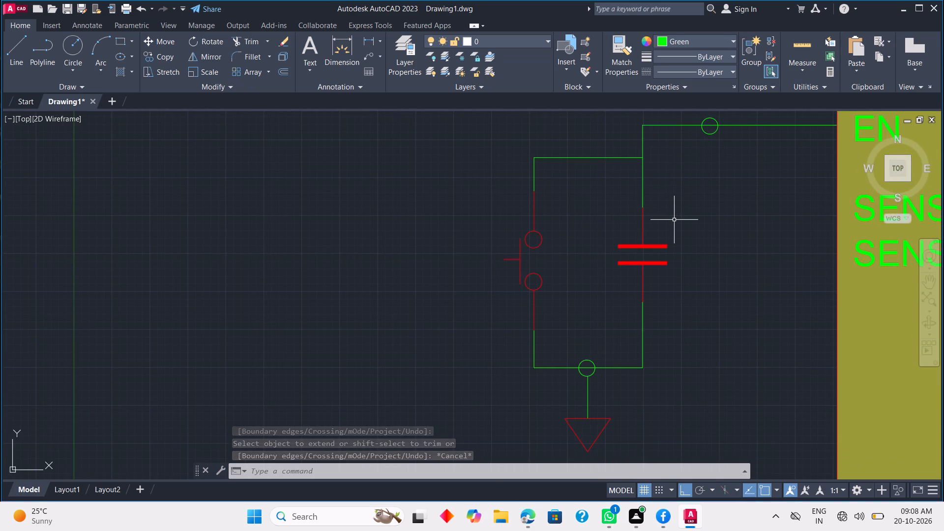
click(712, 135)
right_click(715, 154)
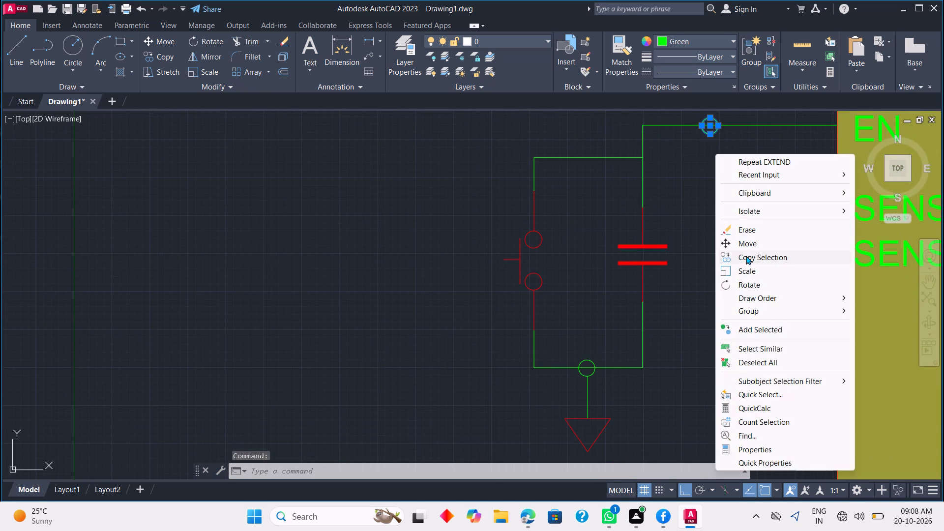
click(745, 257)
scroll(700, 141, up, 2)
middle_drag(705, 135, 660, 249)
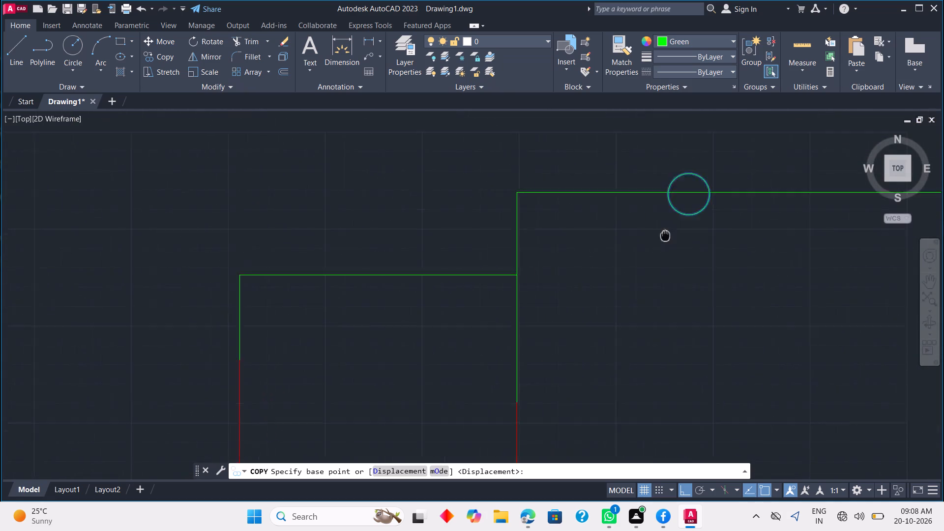
middle_drag(660, 249, 659, 252)
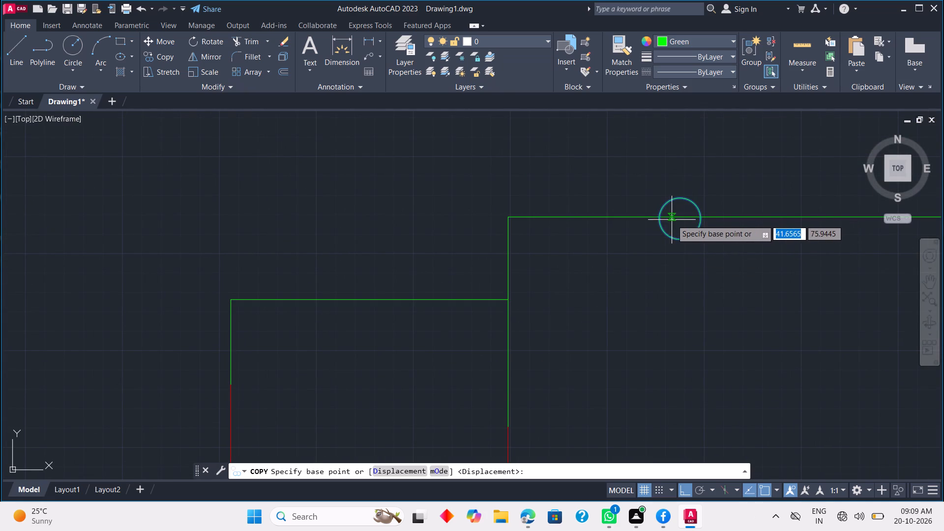
click(658, 216)
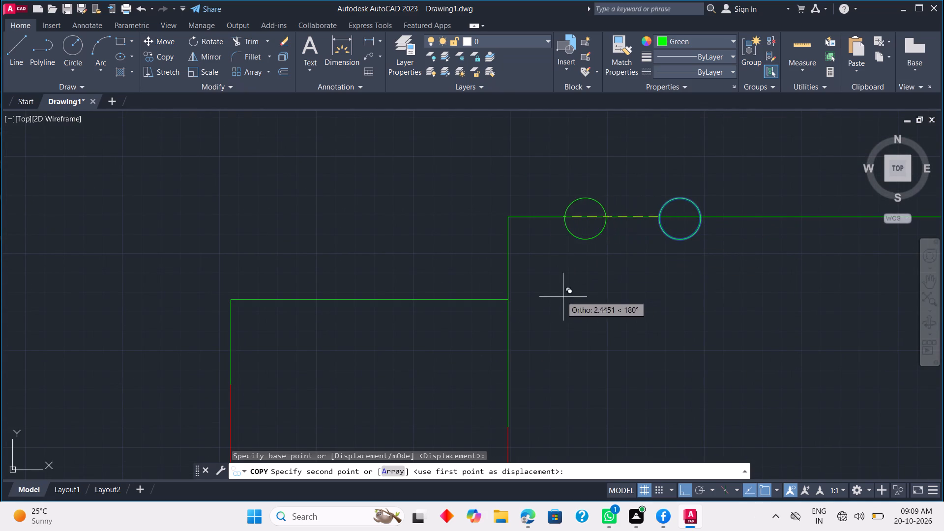
click(683, 485)
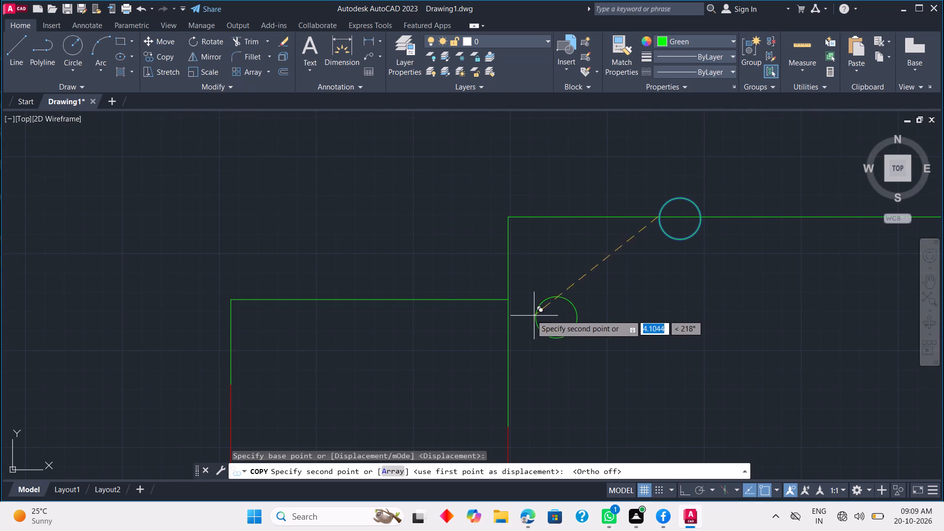
click(483, 301)
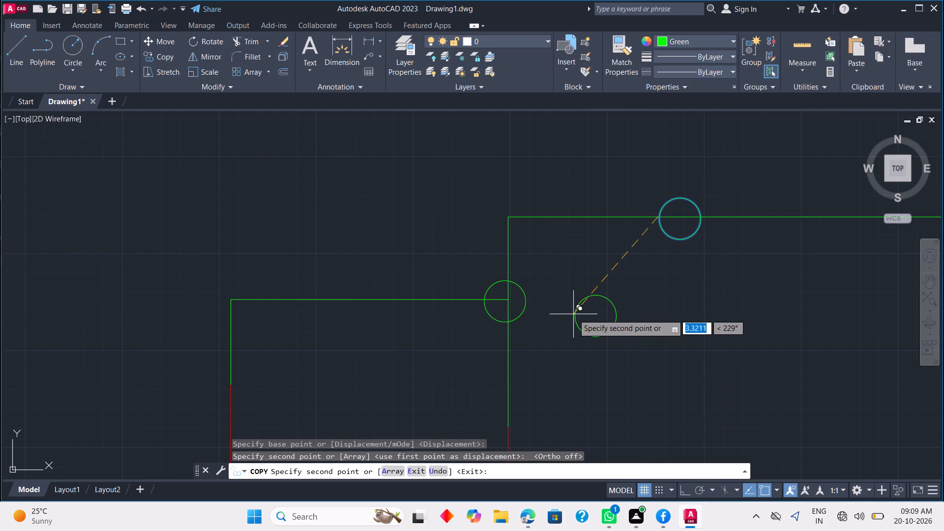
key(Escape)
Fill the junction circle above the capacitor with a solid green hatch.
scroll(576, 314, down, 2)
middle_drag(590, 320, 588, 250)
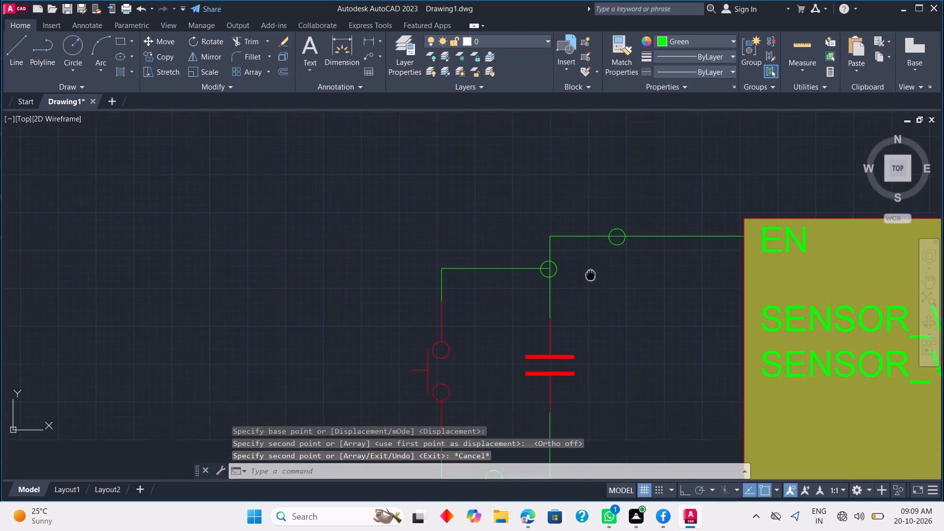
middle_drag(588, 250, 584, 227)
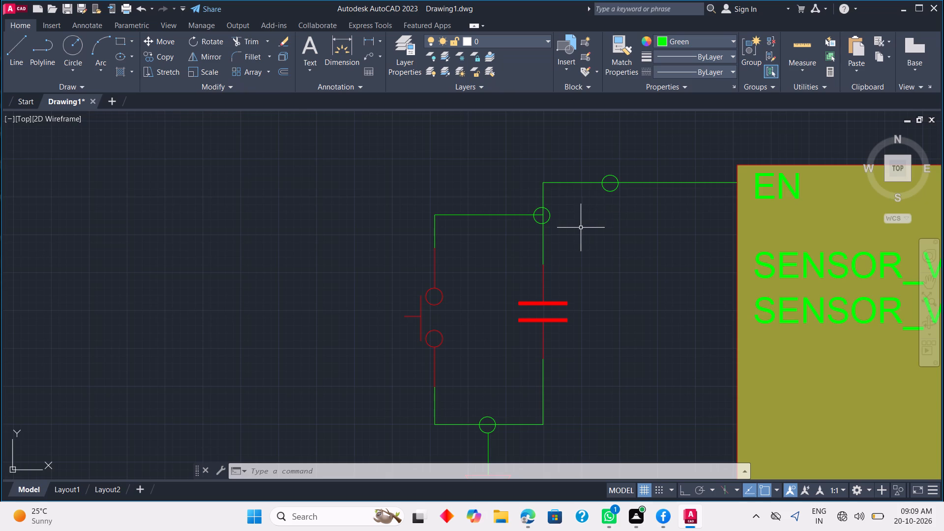
scroll(649, 254, down, 3)
middle_drag(651, 297, 466, 240)
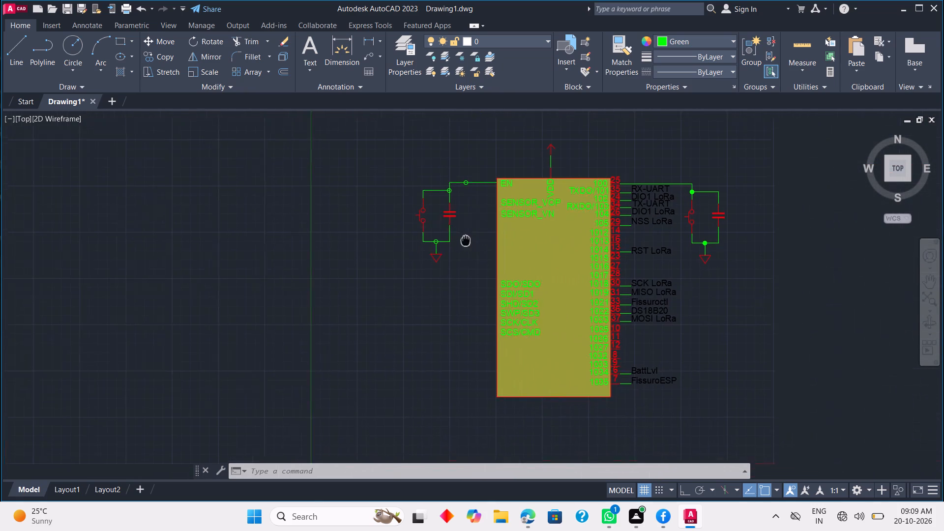
middle_drag(451, 217, 601, 233)
scroll(586, 210, up, 3)
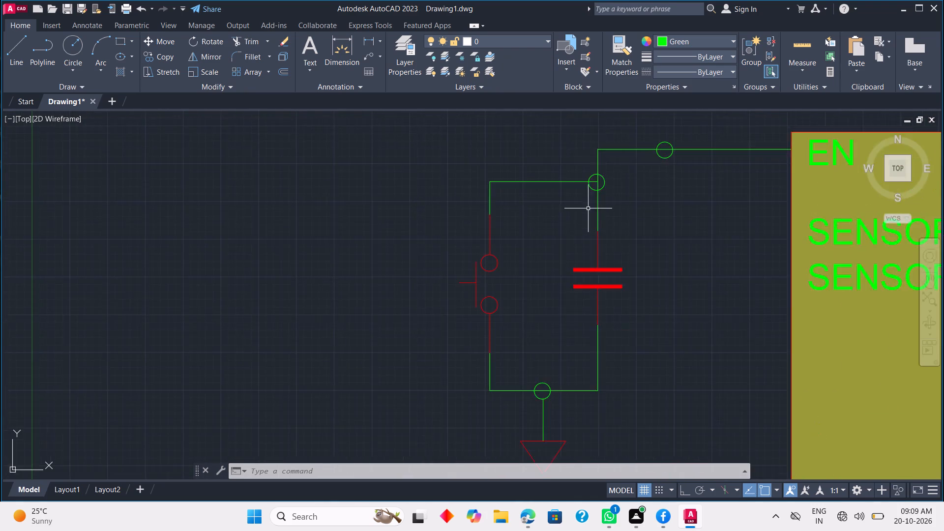
scroll(588, 208, up, 2)
middle_click(599, 202)
key(h)
key(space)
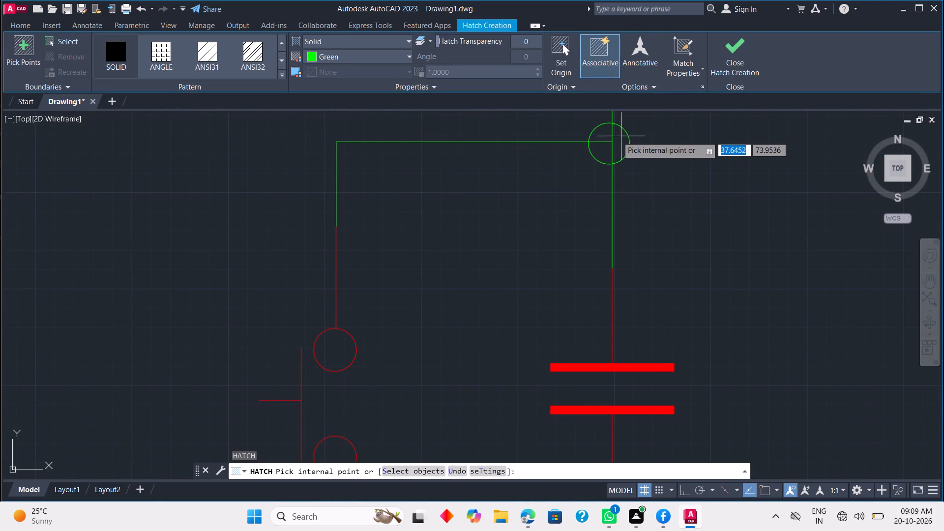
click(599, 133)
click(602, 149)
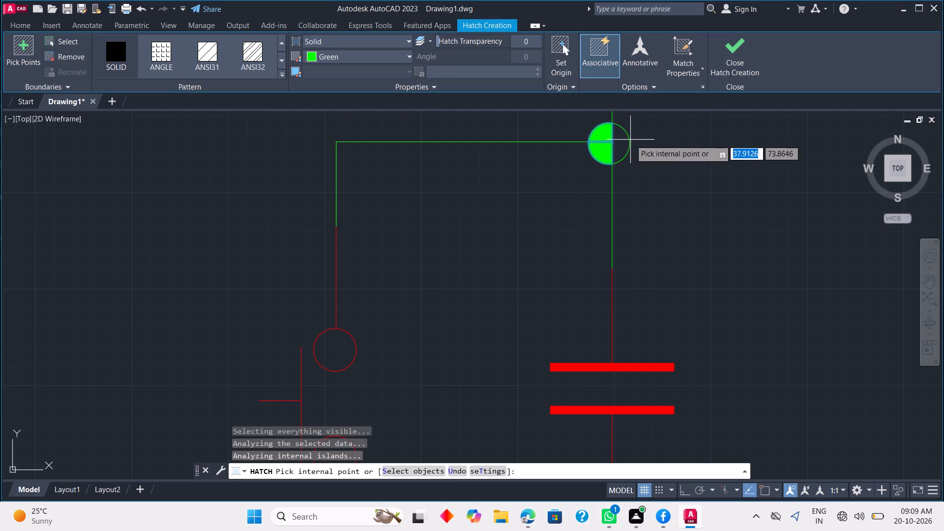
click(626, 143)
Fill both halves of the junction circle on the horizontal EN wire with the solid green hatch.
middle_drag(795, 161, 513, 257)
scroll(537, 242, down, 1)
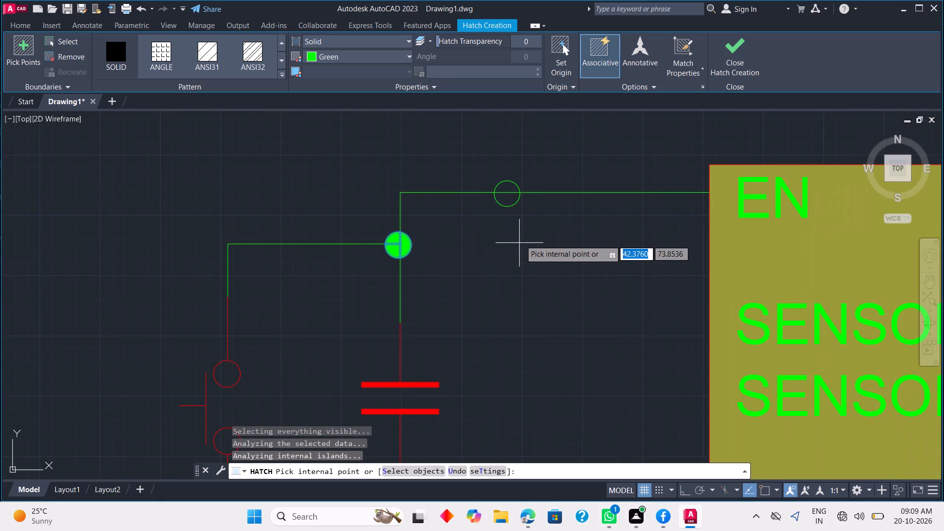
click(508, 198)
click(508, 185)
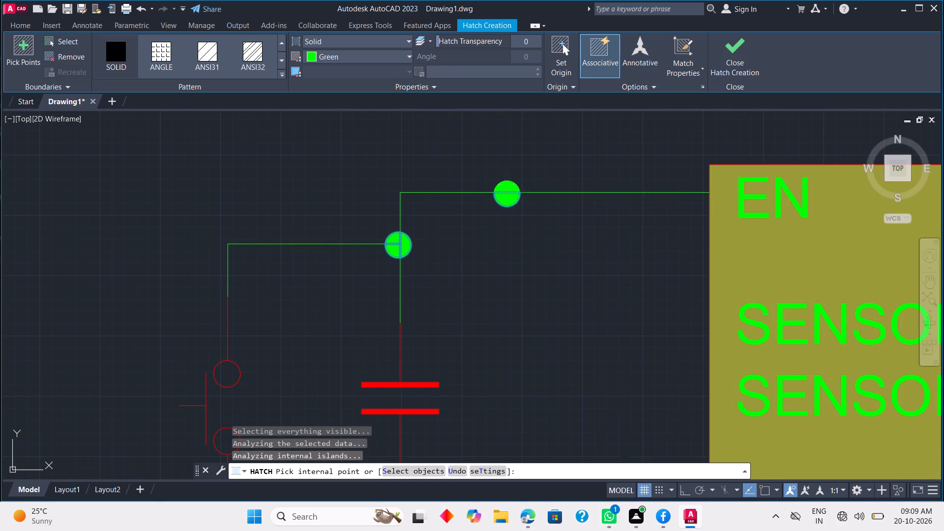
Fill both halves of the junction circle above the ground symbol with the solid green hatch.
scroll(534, 263, down, 3)
scroll(478, 312, up, 1)
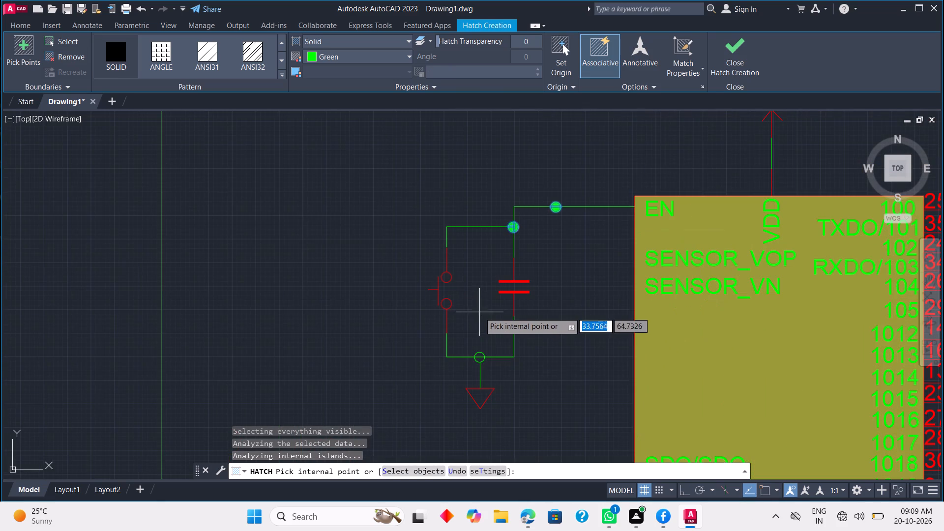
scroll(475, 354, up, 3)
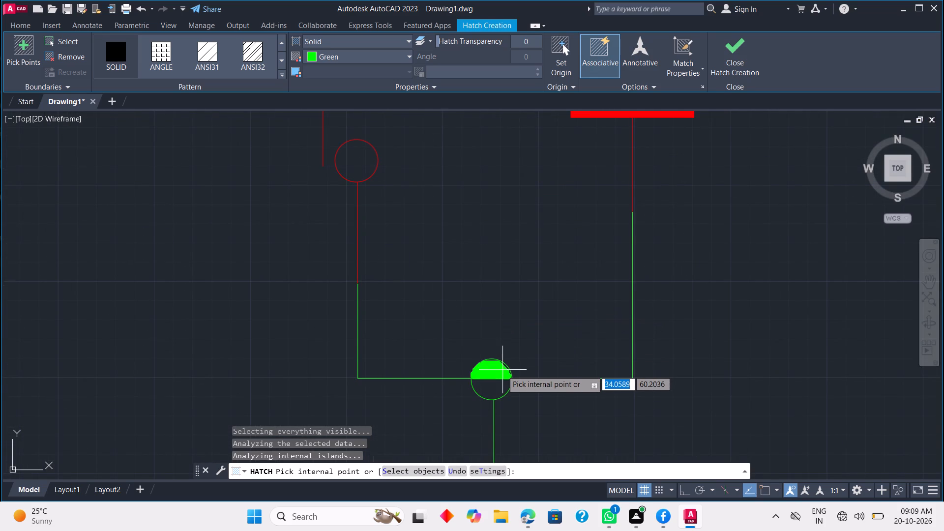
click(501, 370)
click(493, 386)
key(Escape)
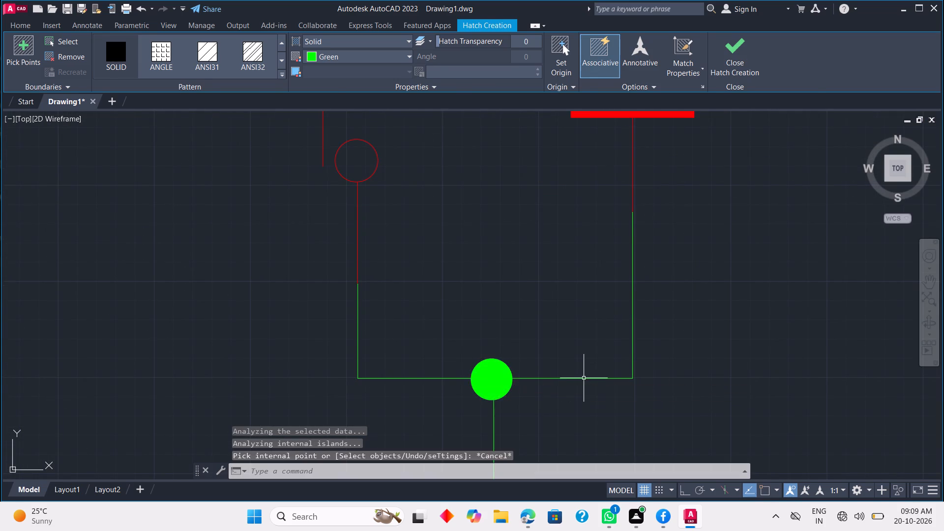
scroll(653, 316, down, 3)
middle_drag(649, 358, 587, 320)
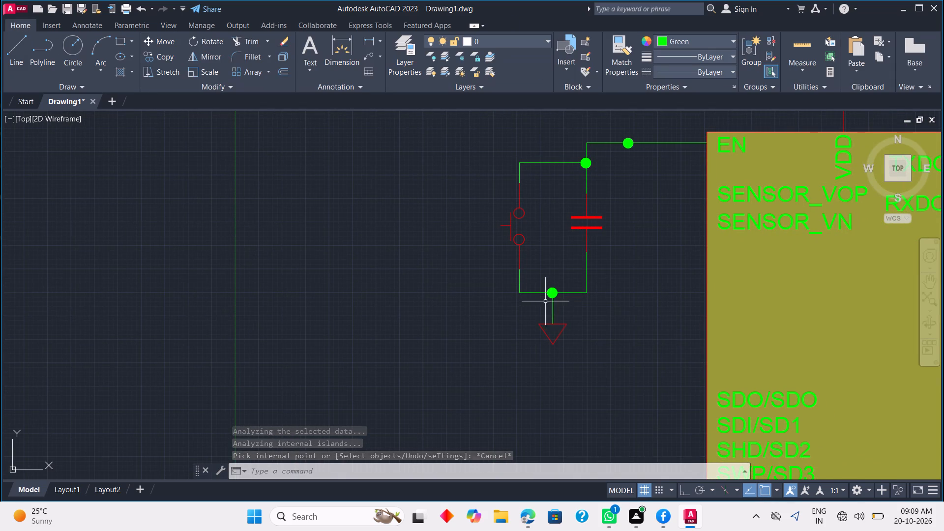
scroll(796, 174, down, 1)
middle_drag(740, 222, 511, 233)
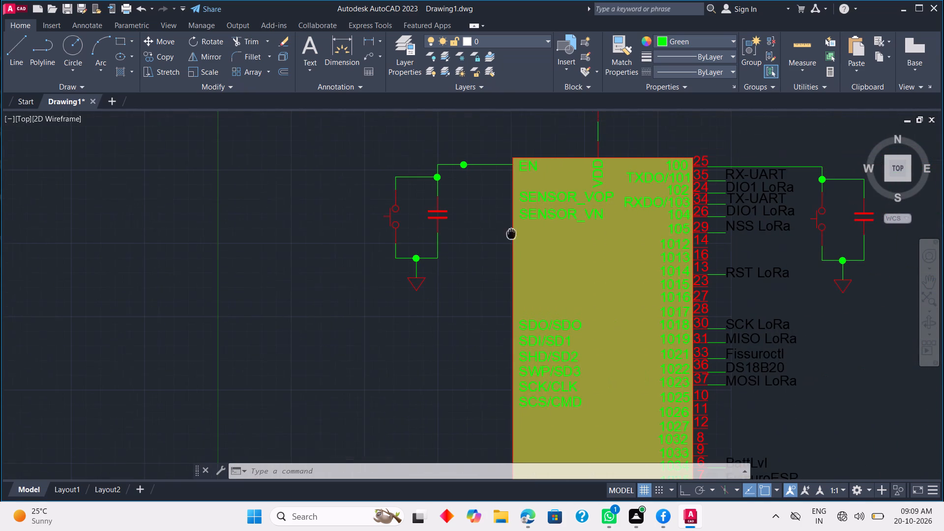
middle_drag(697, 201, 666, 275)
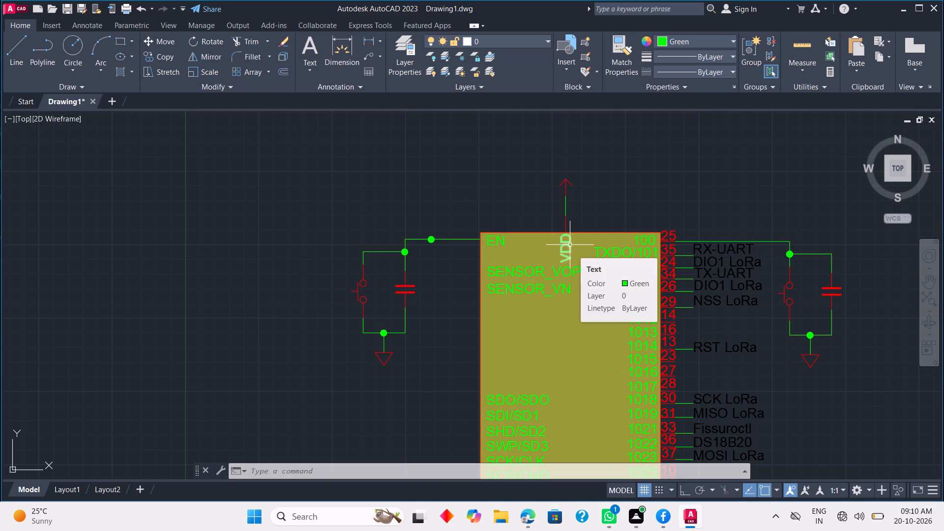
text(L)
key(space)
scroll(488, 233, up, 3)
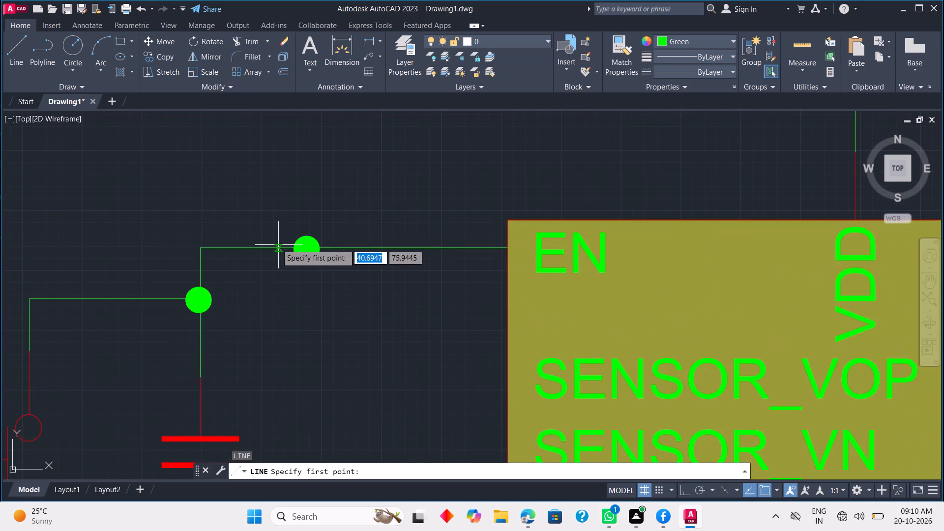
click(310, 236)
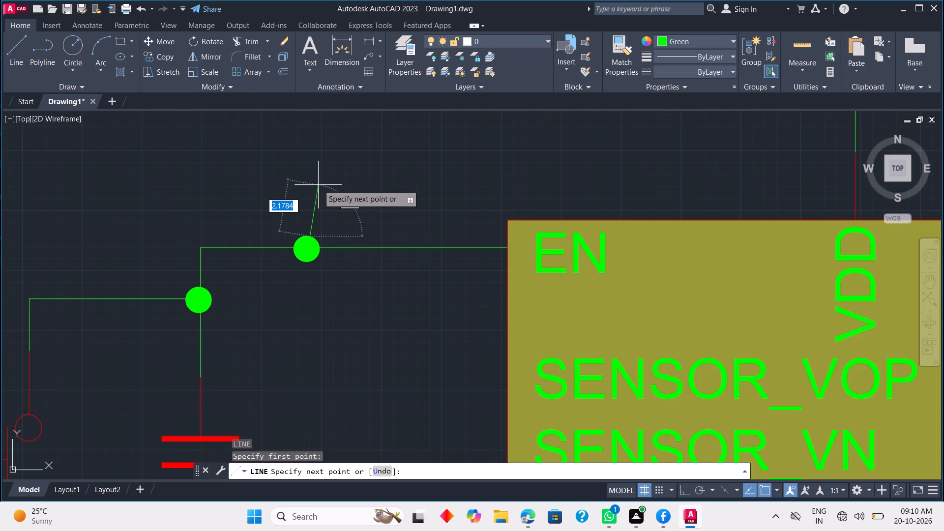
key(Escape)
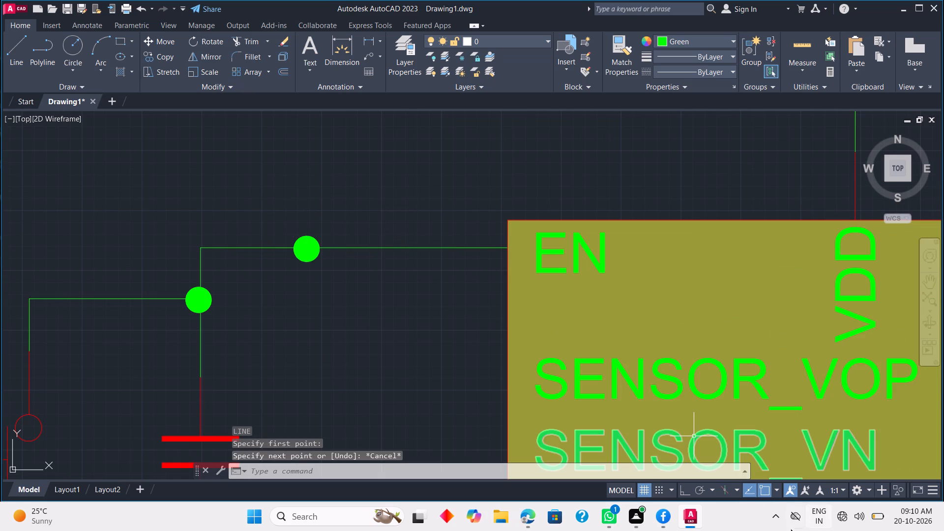
With Ortho on, draw a short green wire vertically upward from the top of the EN wire's junction dot.
click(684, 491)
key(space)
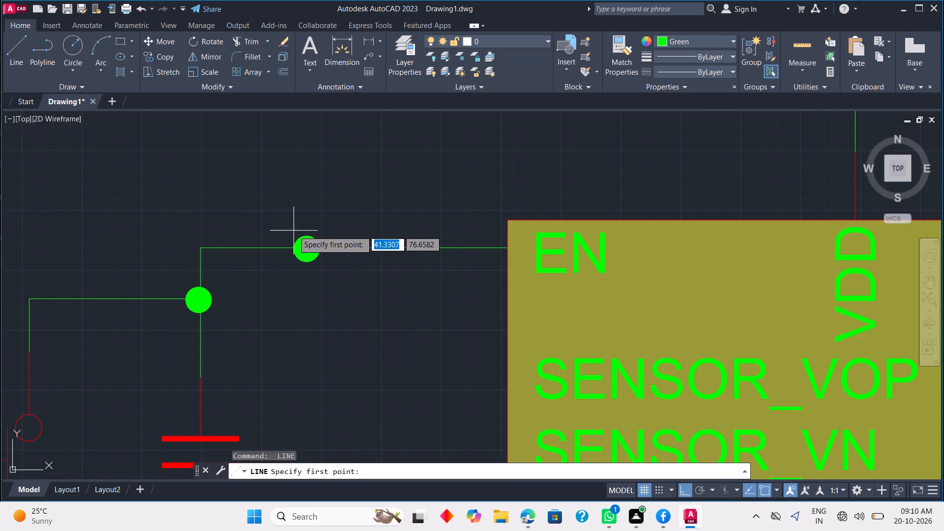
click(306, 235)
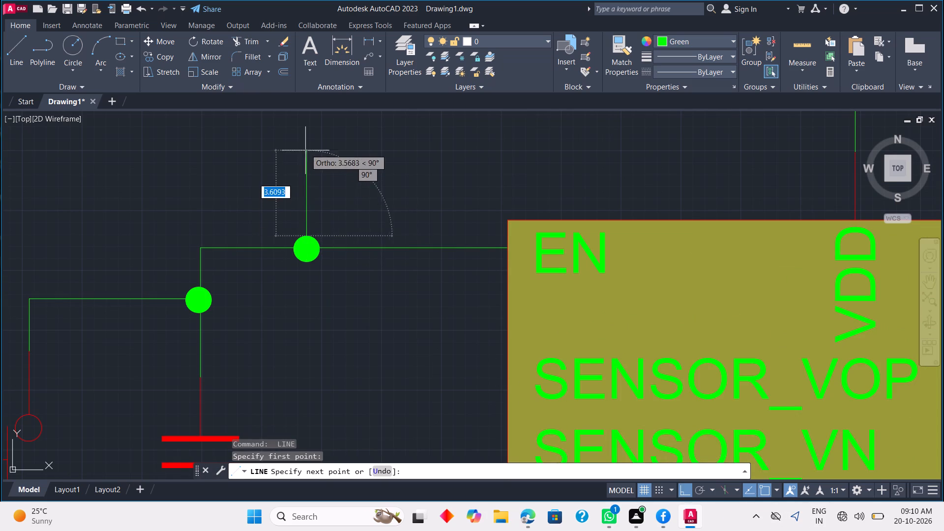
middle_drag(305, 146, 329, 225)
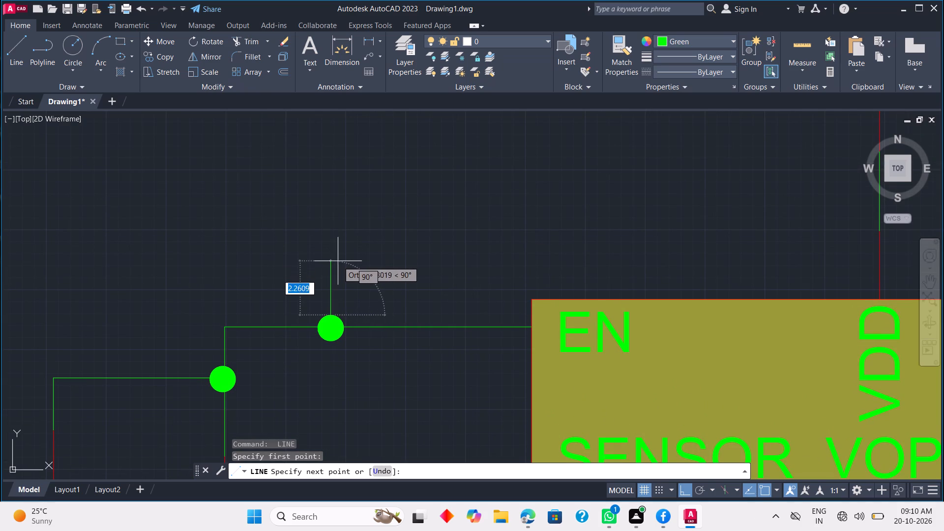
click(335, 248)
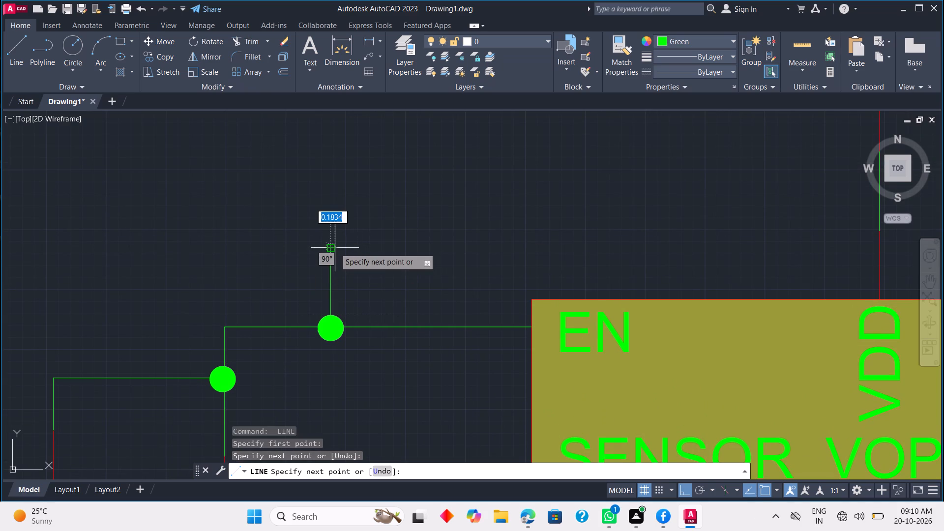
key(Escape)
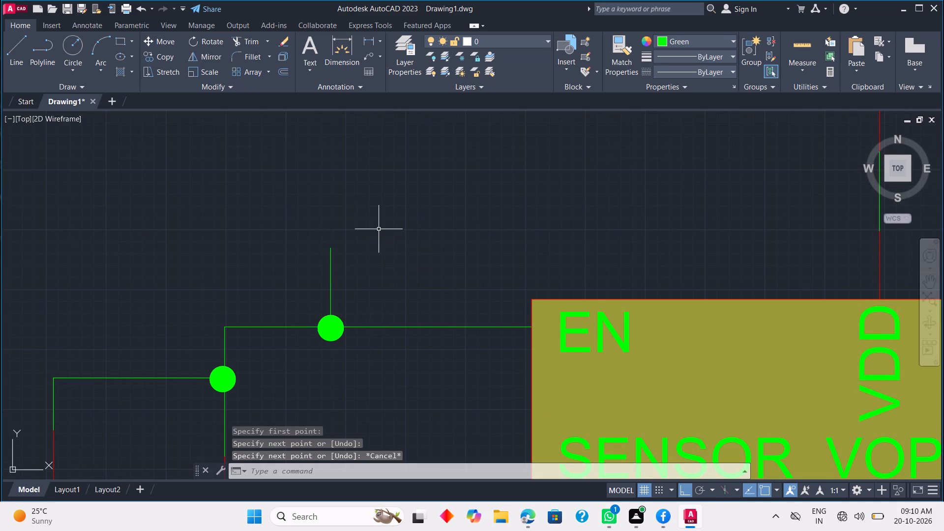
Set the drawing colour to Red and draw a lead about 1.6 units straight up from the new green wire's top end.
text(L)
key(space)
click(670, 37)
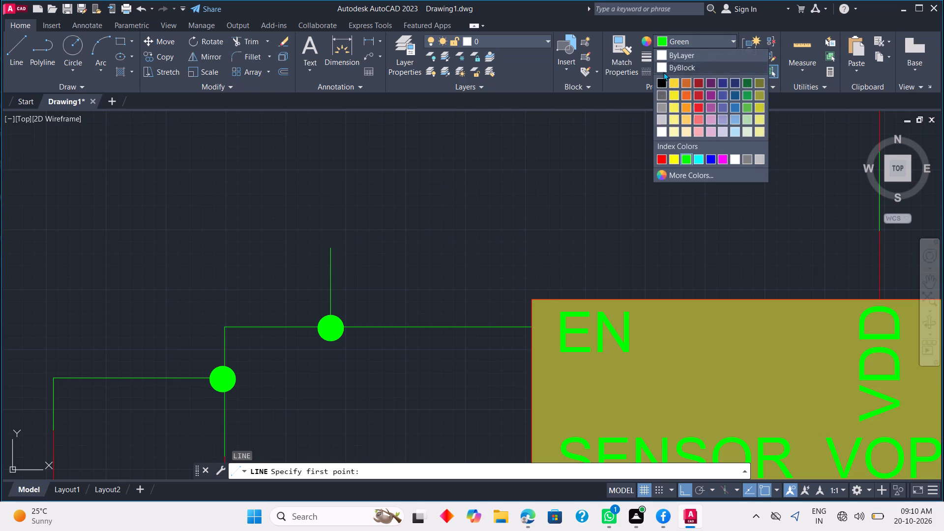
click(659, 157)
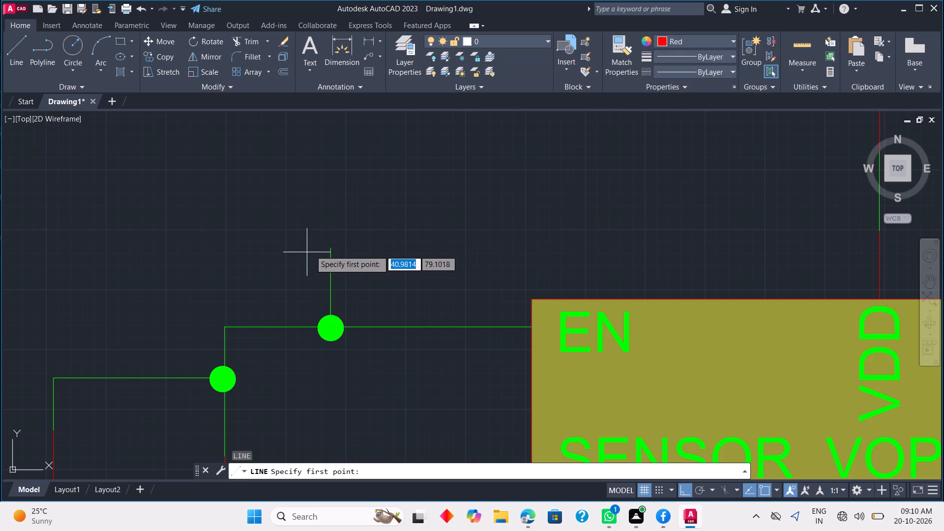
drag(327, 246, 328, 241)
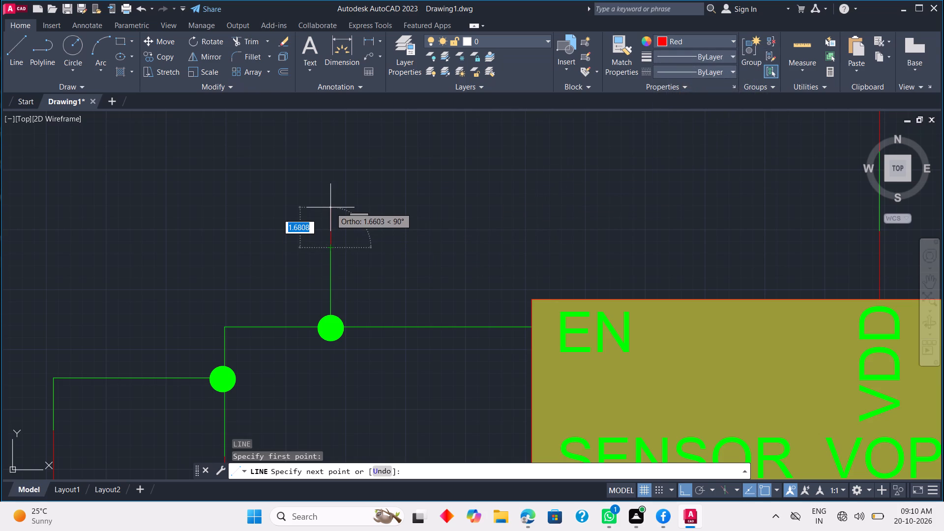
click(330, 210)
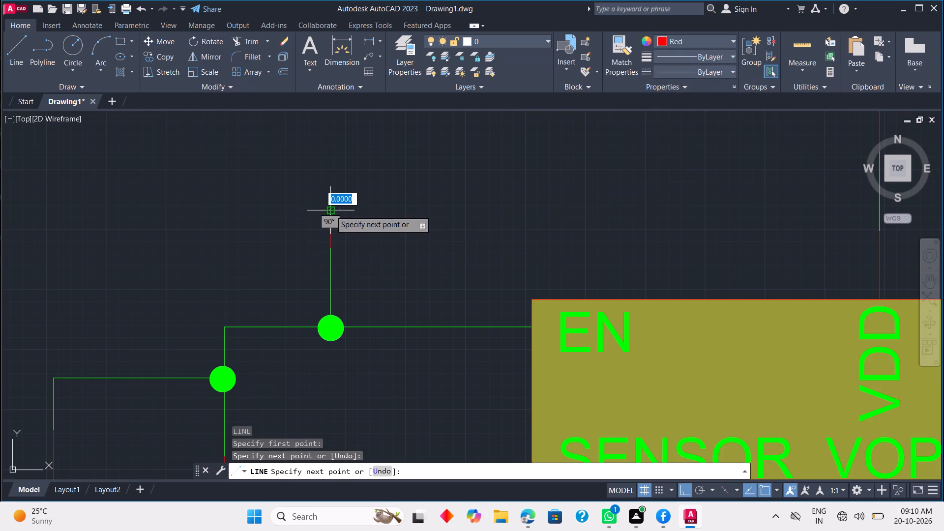
key(Escape)
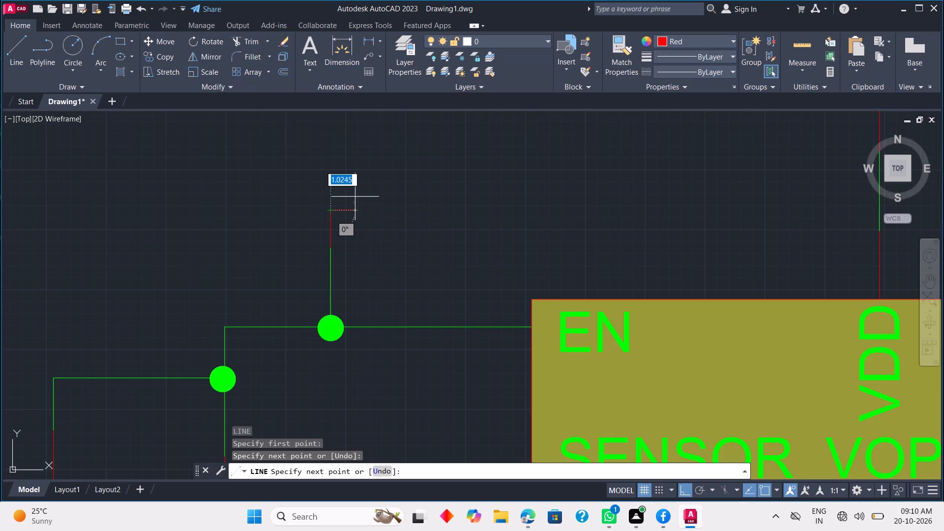
Draw an upright red rectangle standing on the top end of the red lead, roughly centred on it.
text(REC)
key(space)
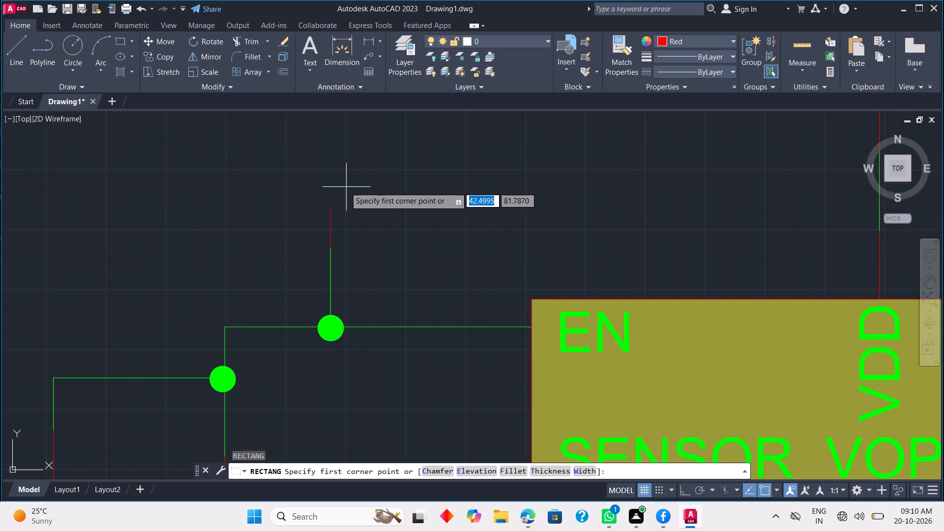
scroll(316, 169, up, 2)
click(320, 165)
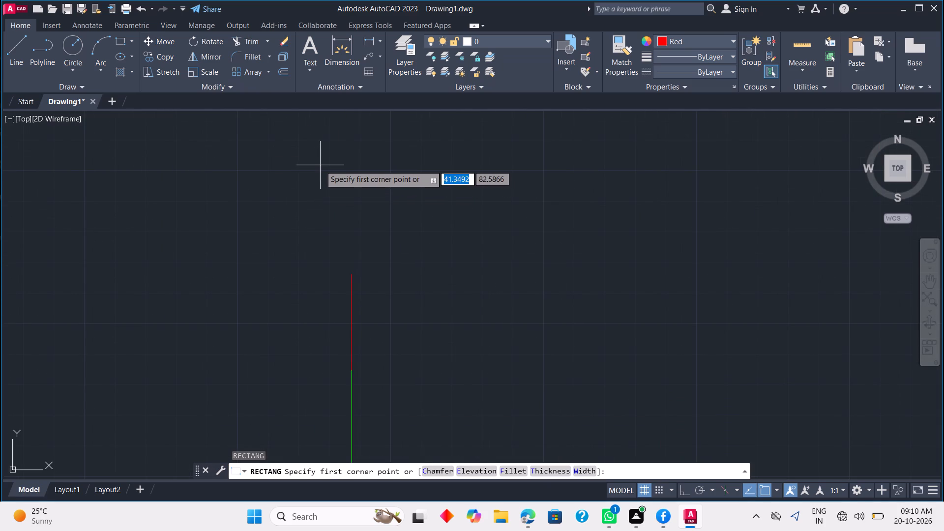
click(388, 274)
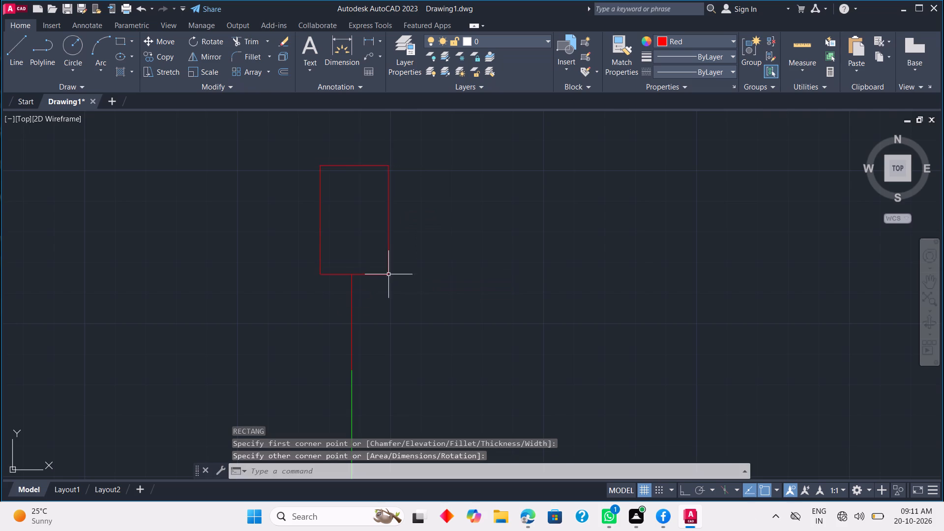
Draw a slightly larger red rectangle, about 1.31 by 1.94 units, around the first one, leaving a thin border.
scroll(424, 214, down, 2)
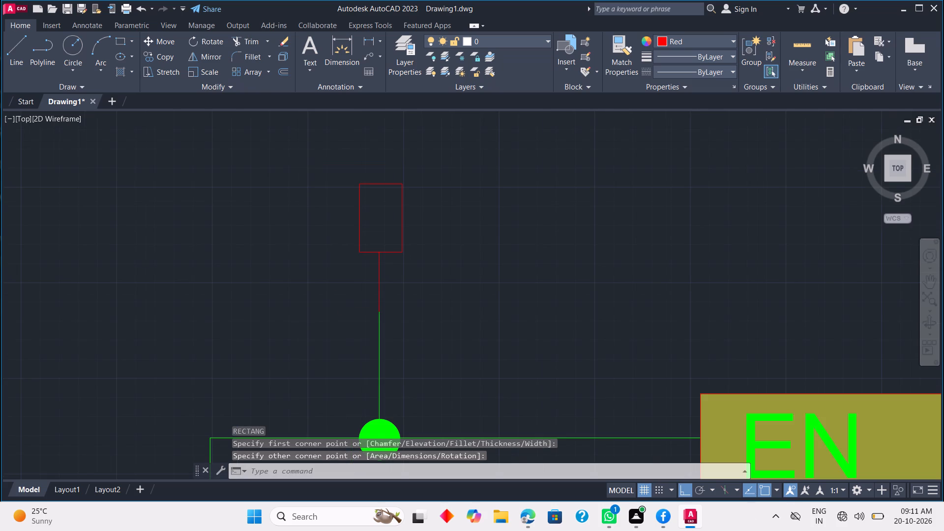
text(REC)
key(space)
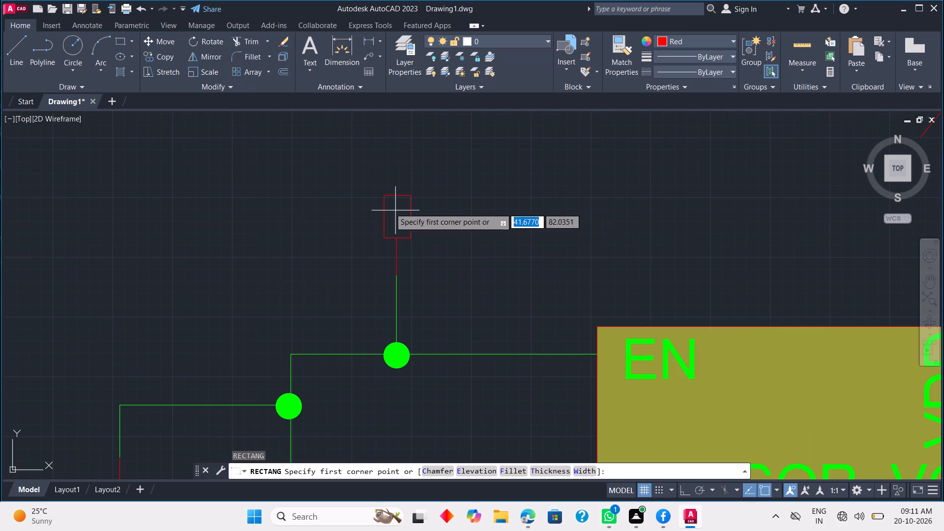
scroll(380, 196, up, 2)
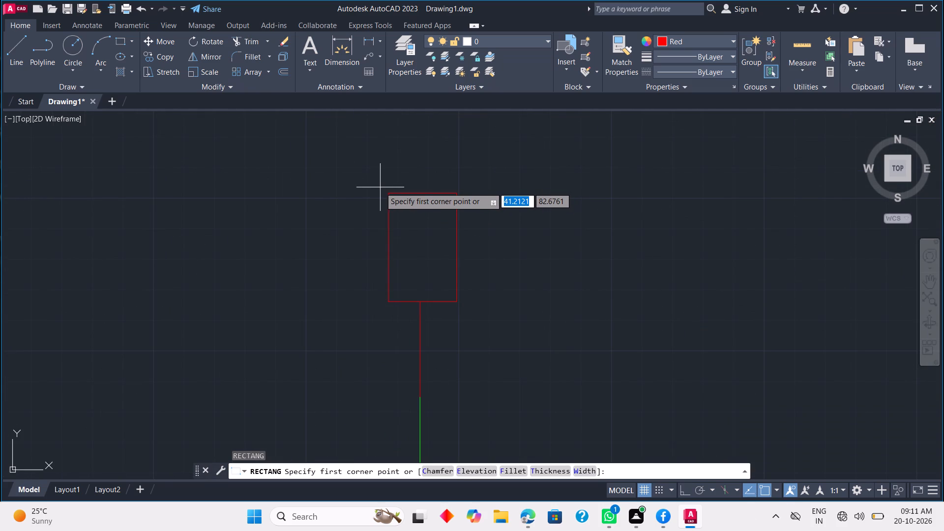
click(382, 189)
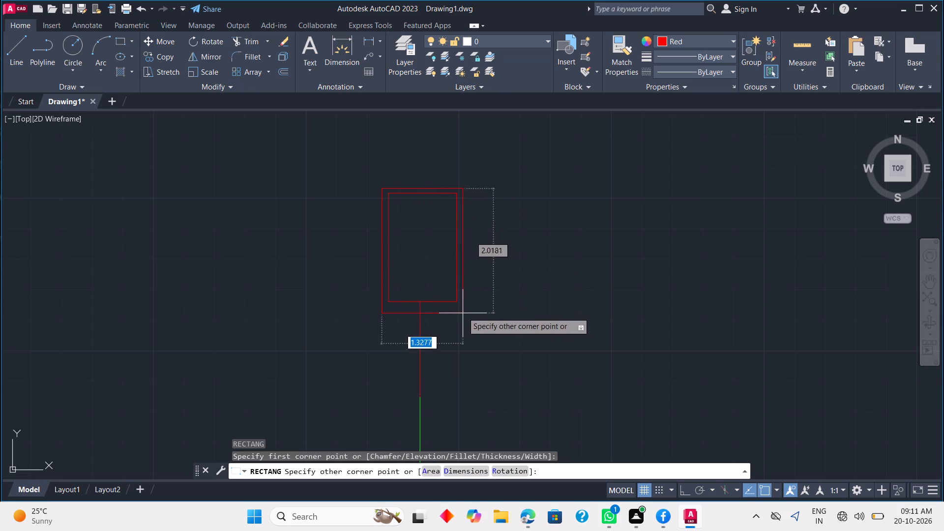
scroll(463, 306, up, 2)
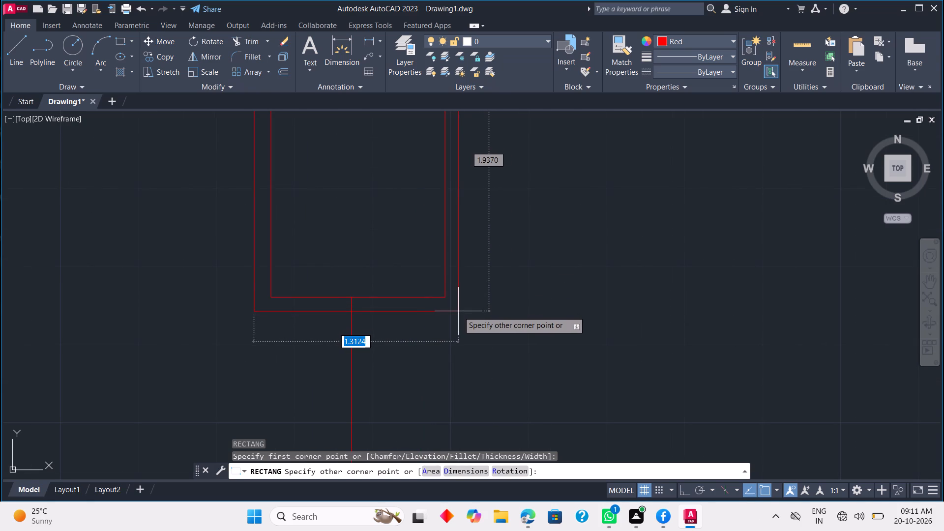
click(458, 311)
Fill the thin border between the two rectangles with a solid red hatch.
scroll(492, 307, down, 3)
middle_click(493, 299)
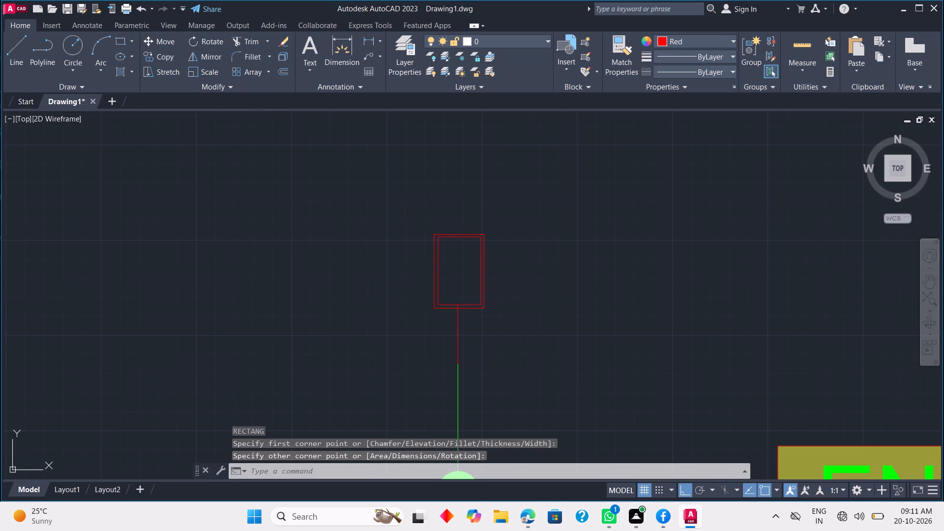
scroll(491, 294, up, 3)
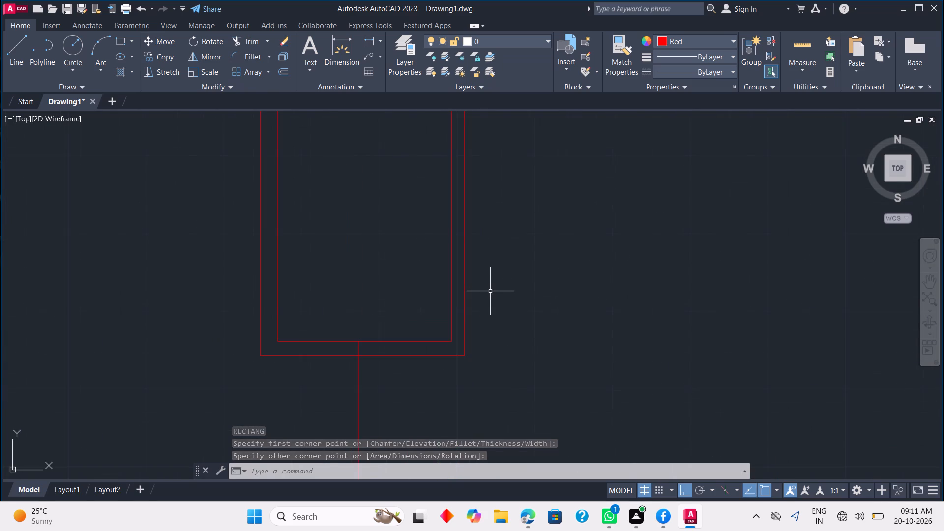
middle_click(490, 291)
key(h)
key(space)
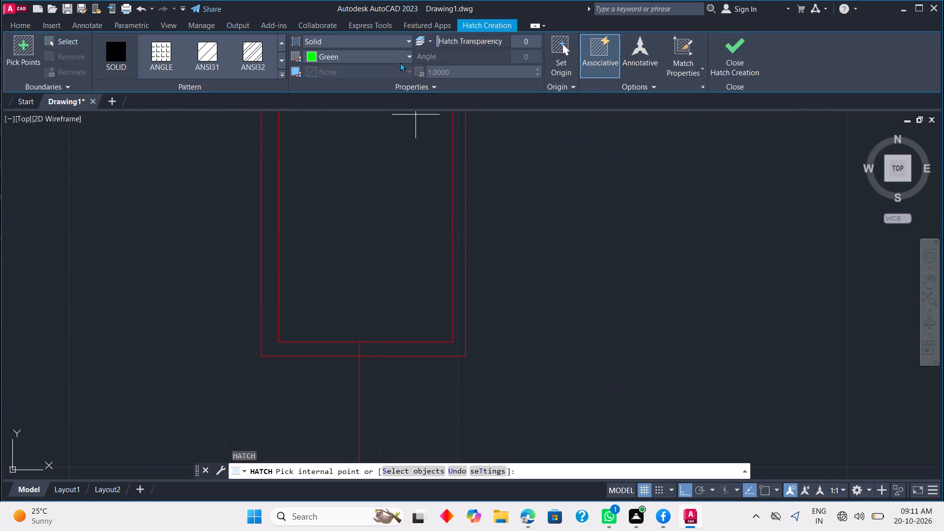
click(400, 56)
click(313, 188)
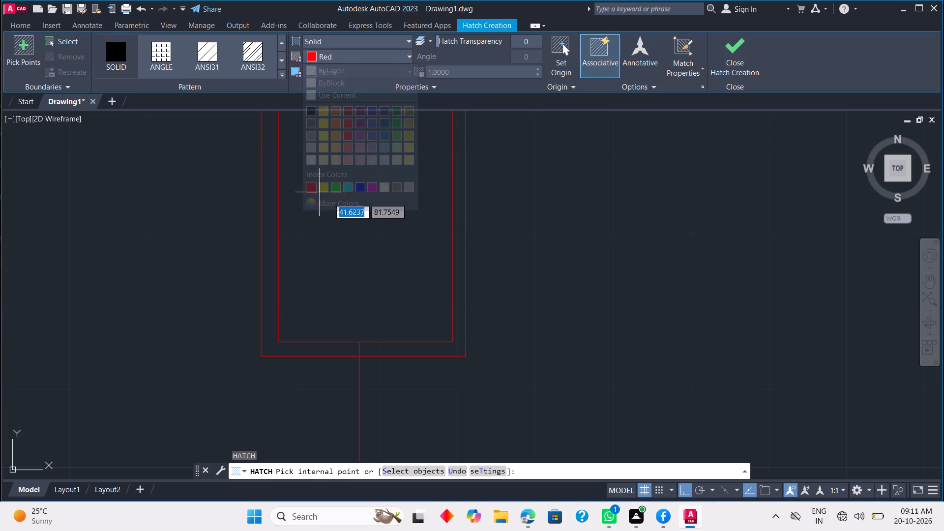
click(388, 352)
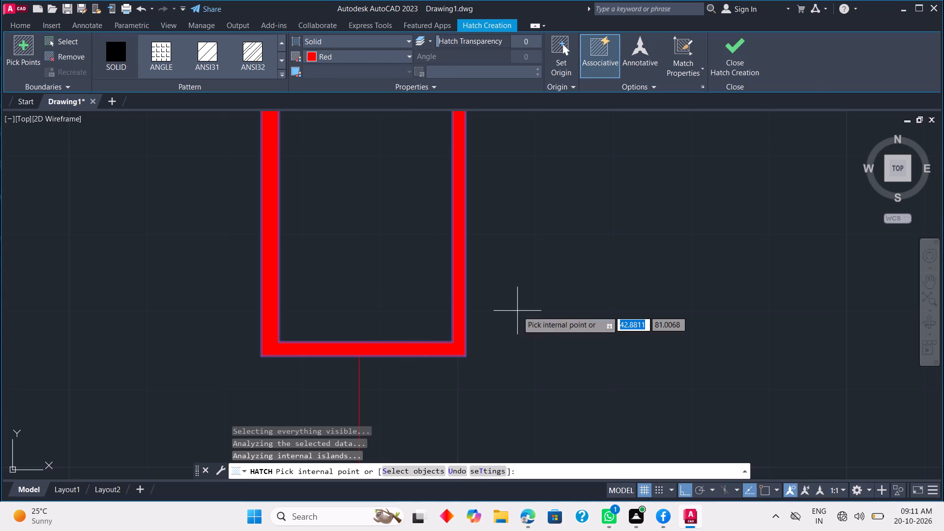
key(Escape)
Draw a vertical red line from the resistor rectangle's bottom edge straight up through it, ending a short distance above its top edge.
scroll(517, 309, down, 7)
middle_drag(535, 337, 529, 333)
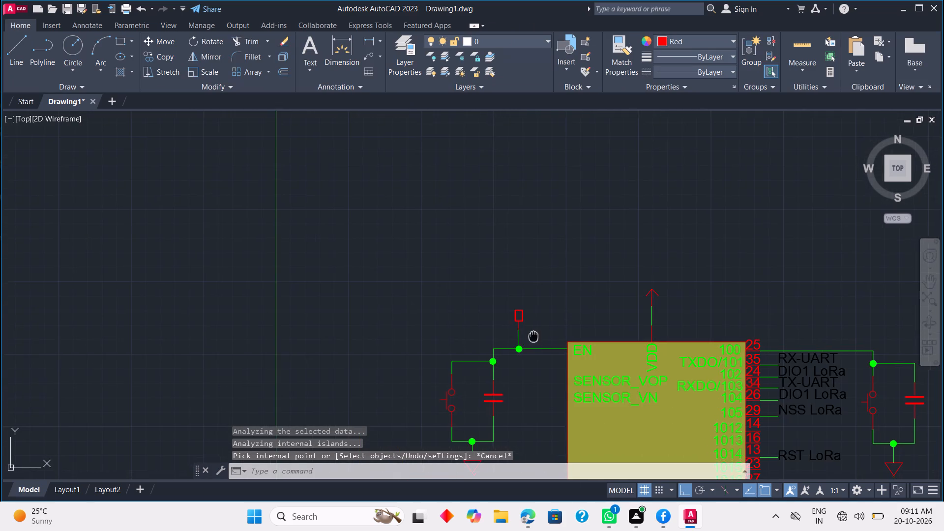
middle_drag(529, 333, 386, 286)
scroll(367, 263, up, 3)
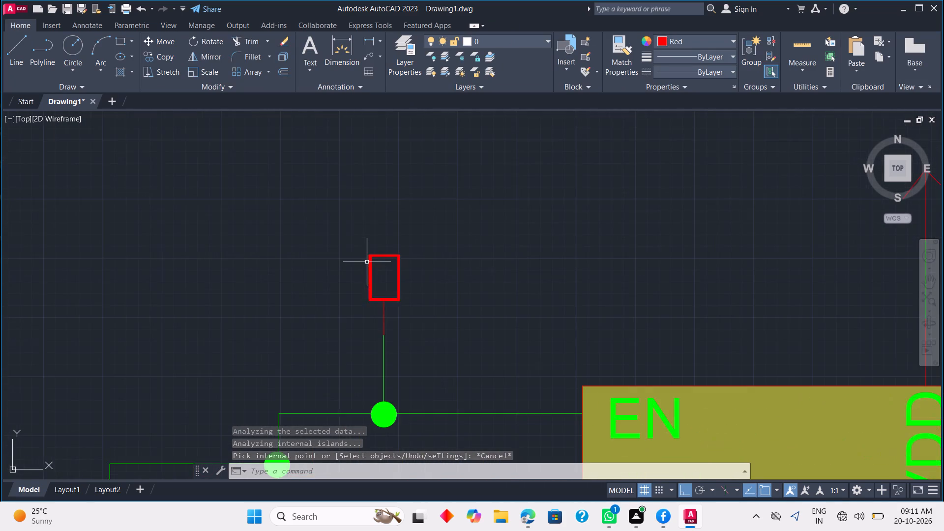
scroll(369, 263, up, 2)
text(L)
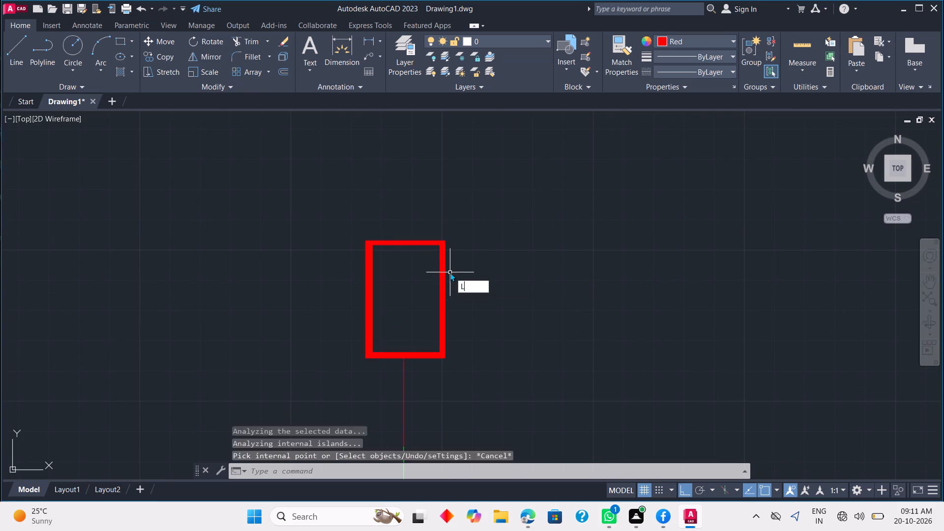
key(space)
drag(405, 353, 405, 344)
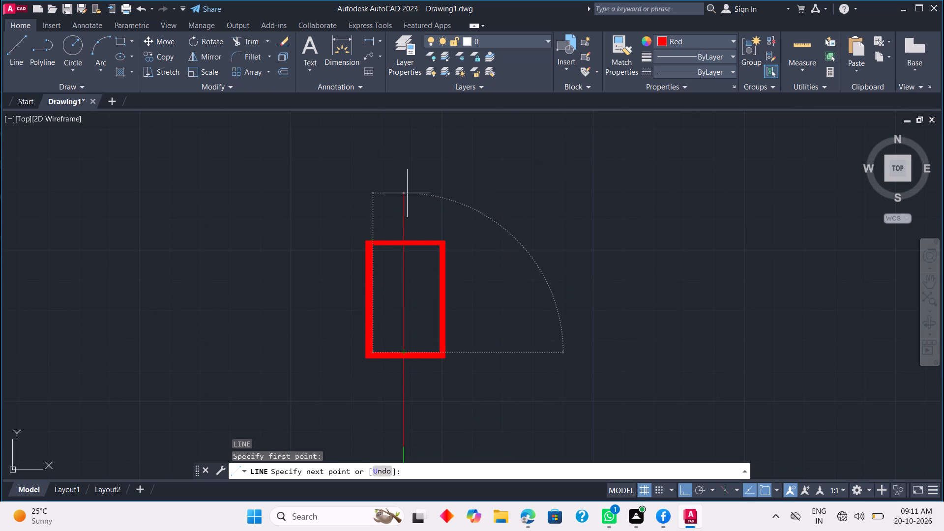
click(407, 193)
key(Escape)
Set the drawing colour to Green and draw a short vertical line straight up from the resistor's upper red lead end.
click(706, 38)
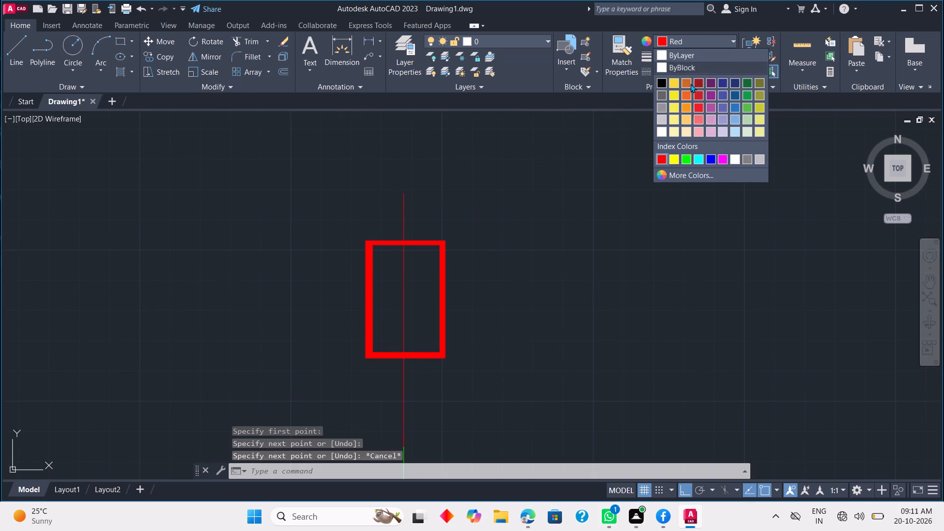
click(690, 159)
key(space)
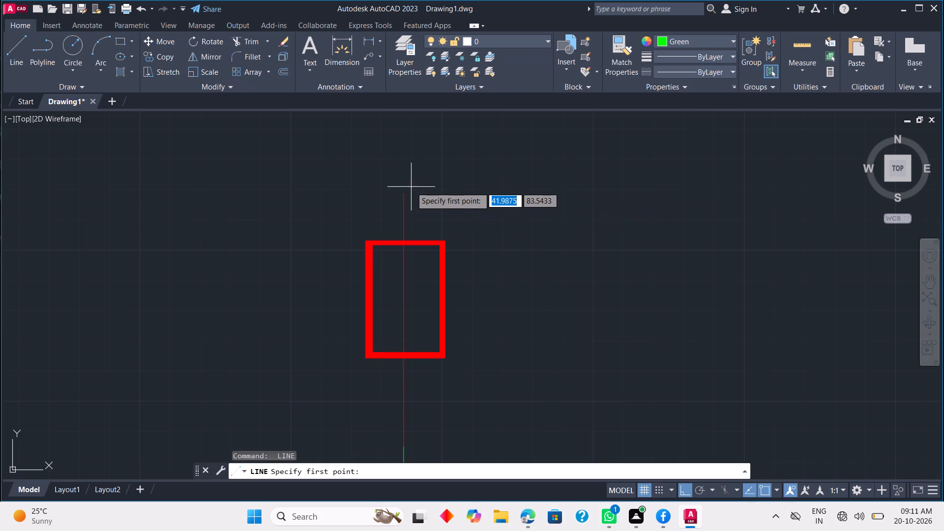
click(407, 193)
middle_drag(407, 143, 434, 221)
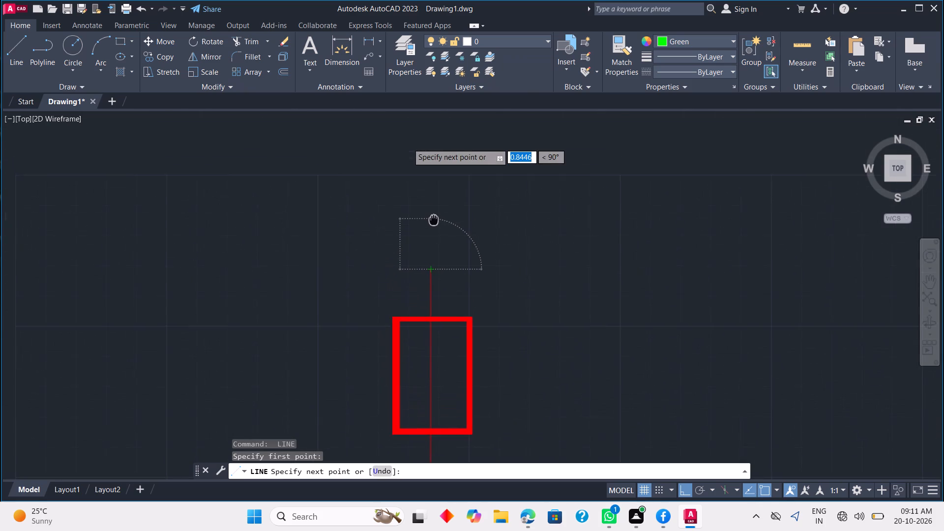
middle_drag(434, 221, 434, 222)
click(434, 212)
key(Escape)
Set the drawing colour to Red and draw a line about 0.8 units straight up from the short green line's top end.
key(space)
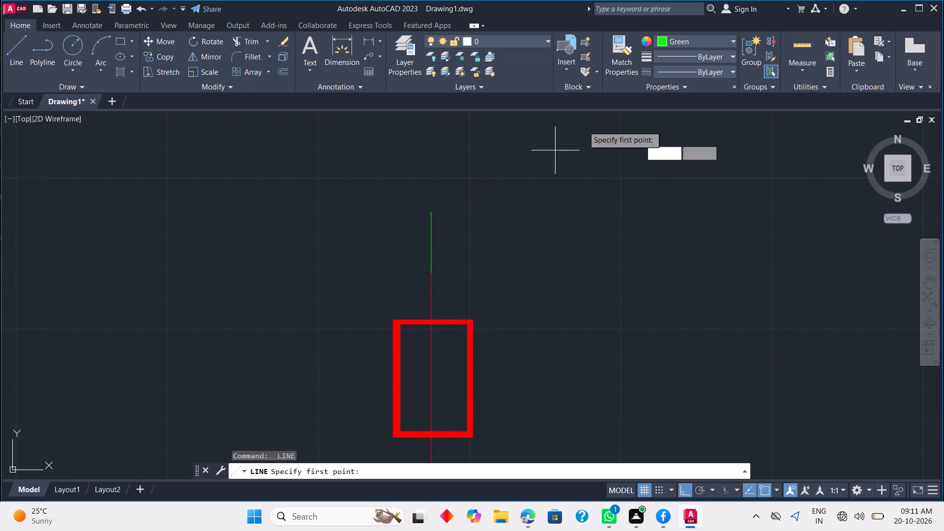
click(674, 35)
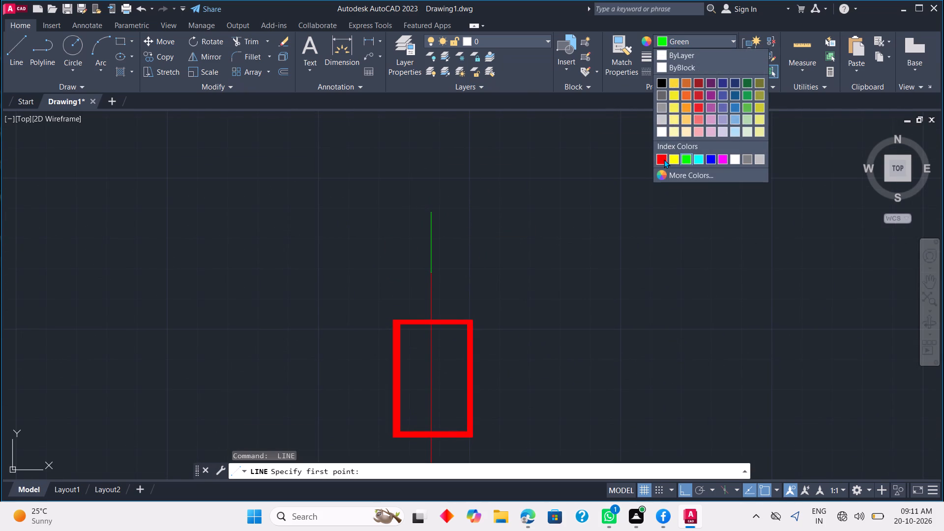
click(664, 159)
click(433, 214)
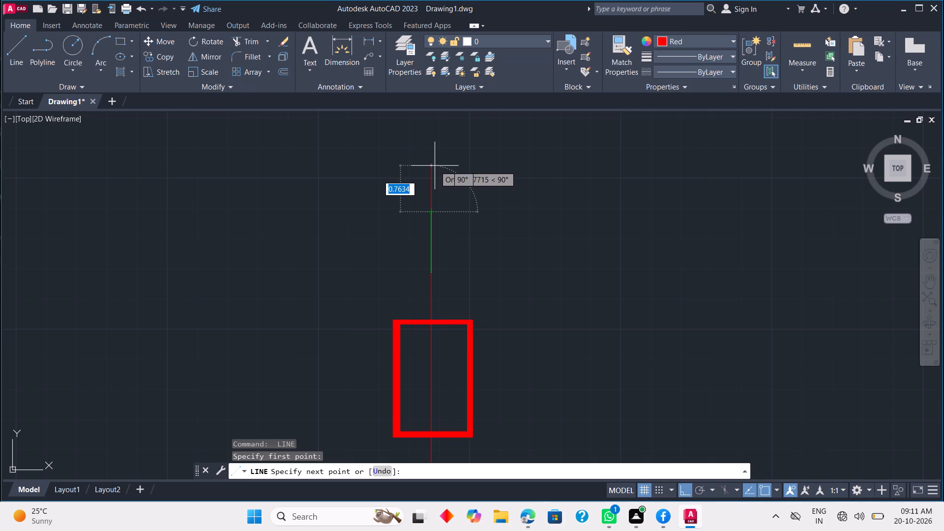
click(435, 166)
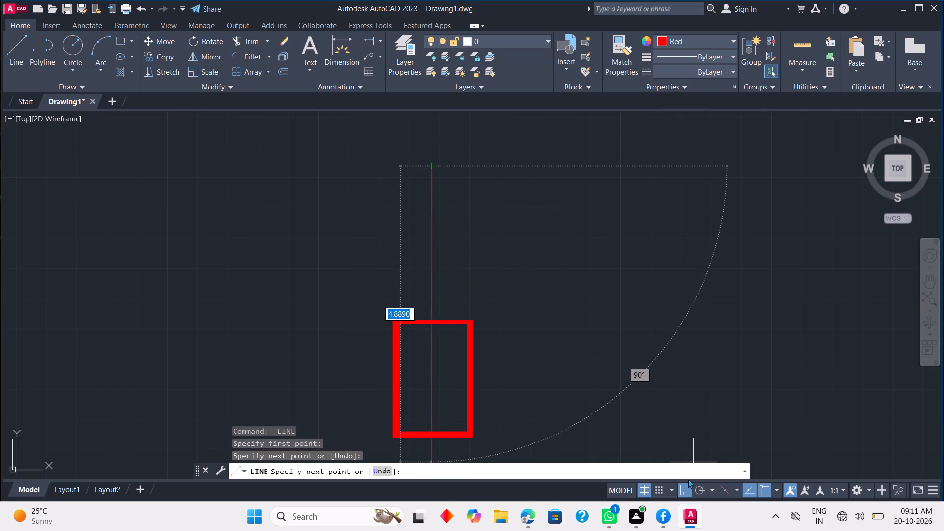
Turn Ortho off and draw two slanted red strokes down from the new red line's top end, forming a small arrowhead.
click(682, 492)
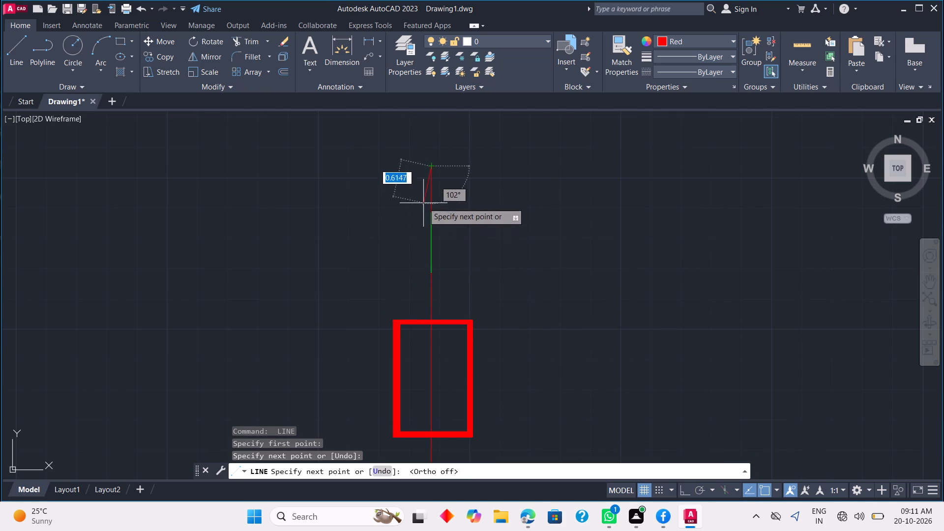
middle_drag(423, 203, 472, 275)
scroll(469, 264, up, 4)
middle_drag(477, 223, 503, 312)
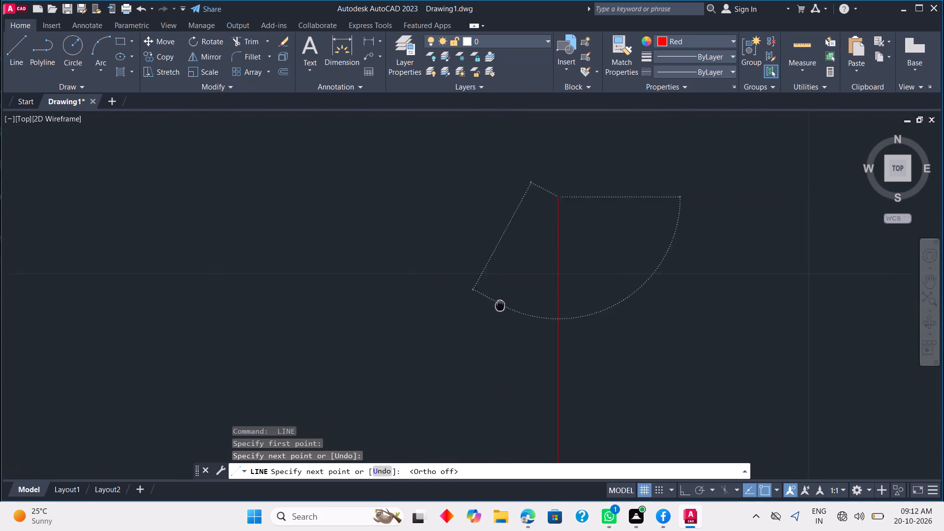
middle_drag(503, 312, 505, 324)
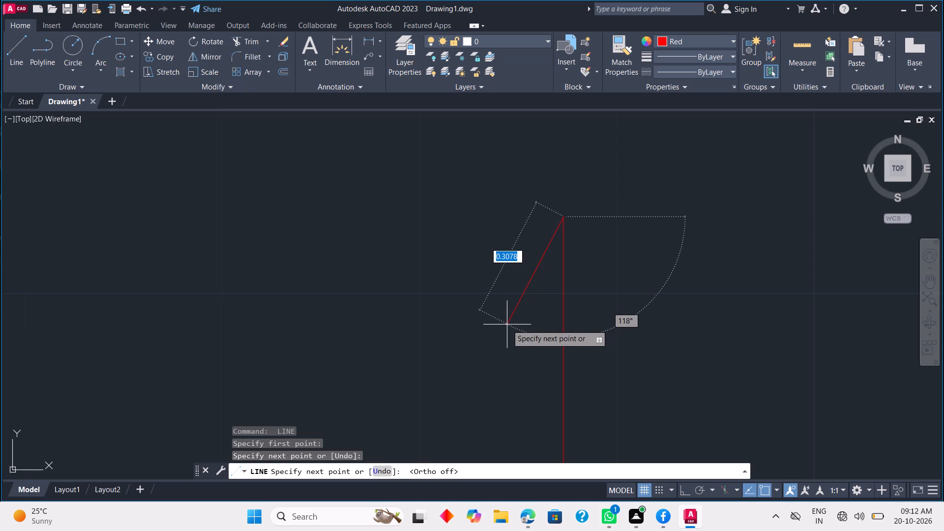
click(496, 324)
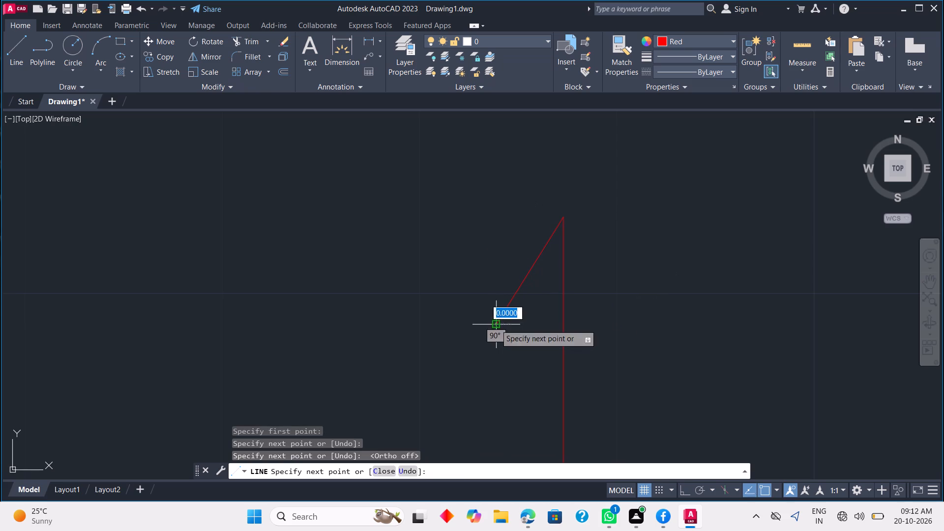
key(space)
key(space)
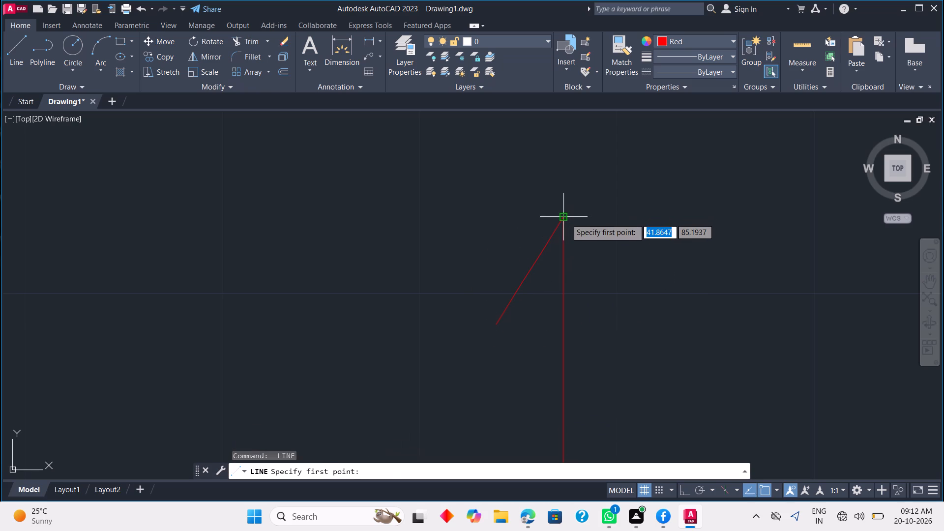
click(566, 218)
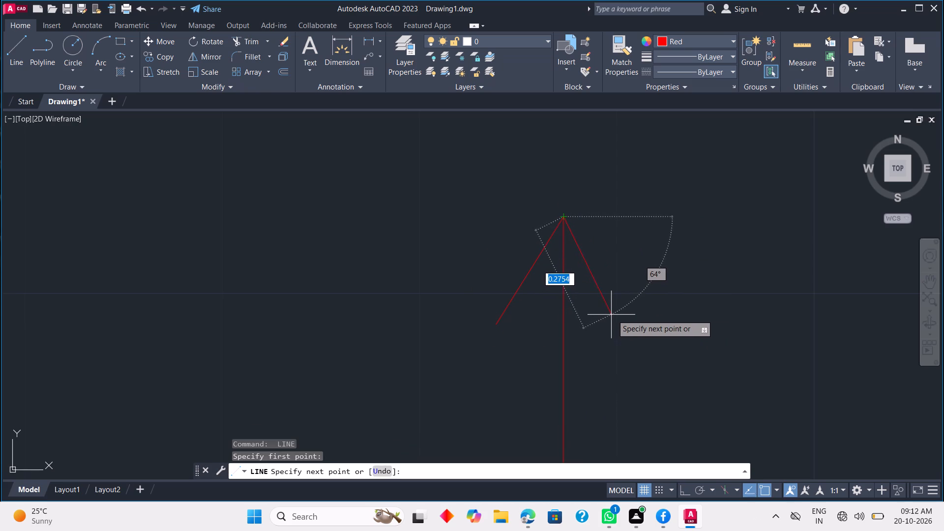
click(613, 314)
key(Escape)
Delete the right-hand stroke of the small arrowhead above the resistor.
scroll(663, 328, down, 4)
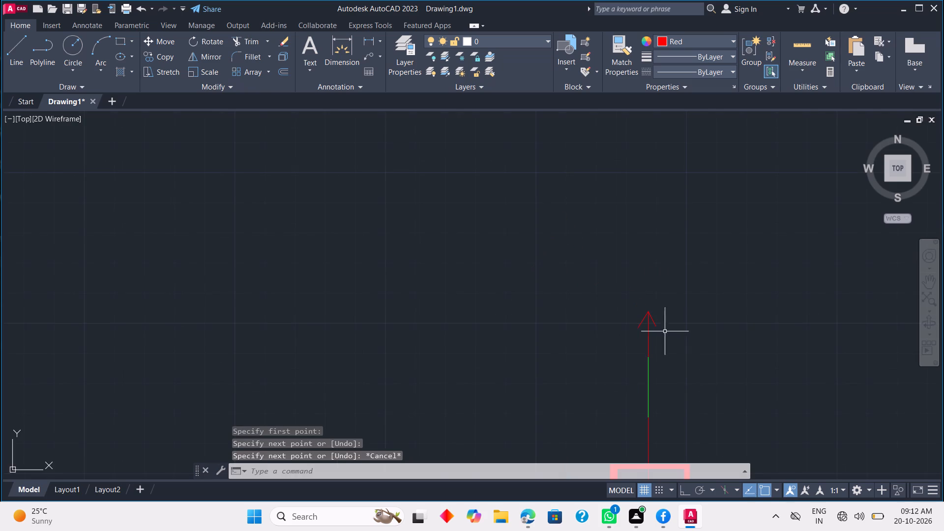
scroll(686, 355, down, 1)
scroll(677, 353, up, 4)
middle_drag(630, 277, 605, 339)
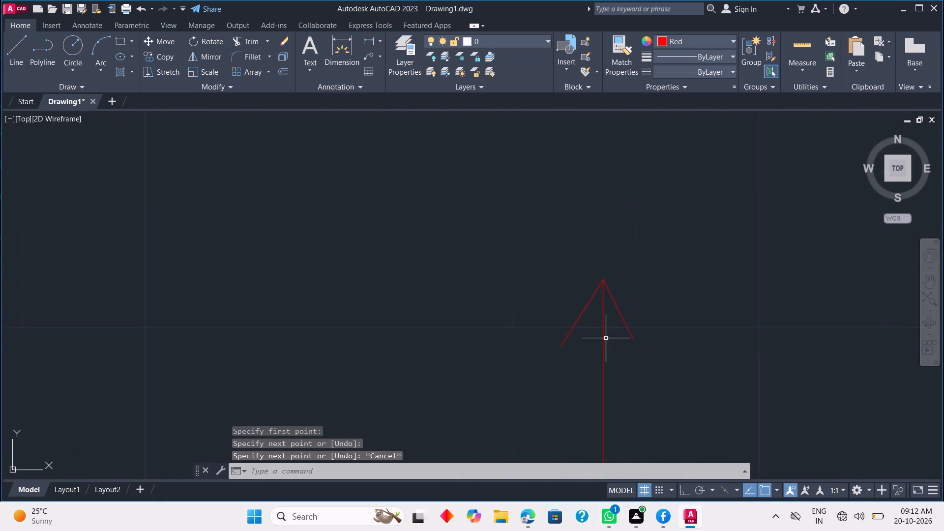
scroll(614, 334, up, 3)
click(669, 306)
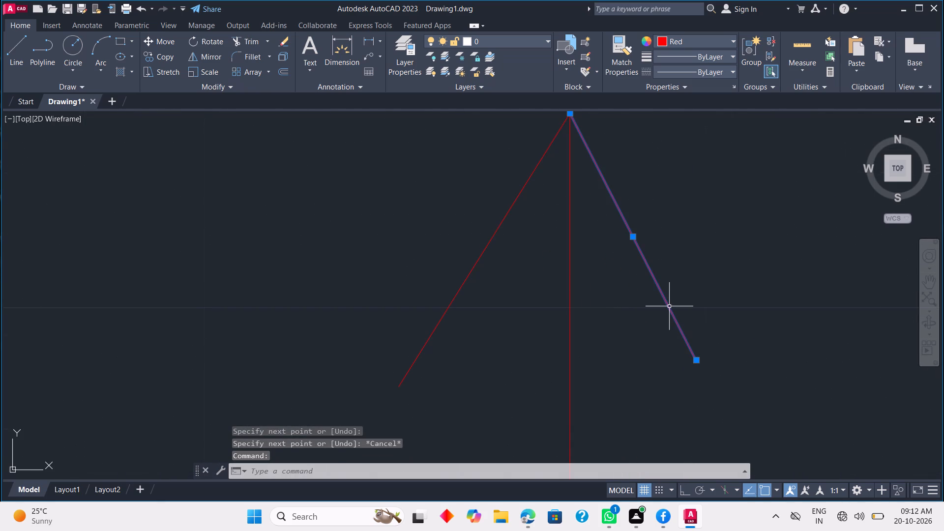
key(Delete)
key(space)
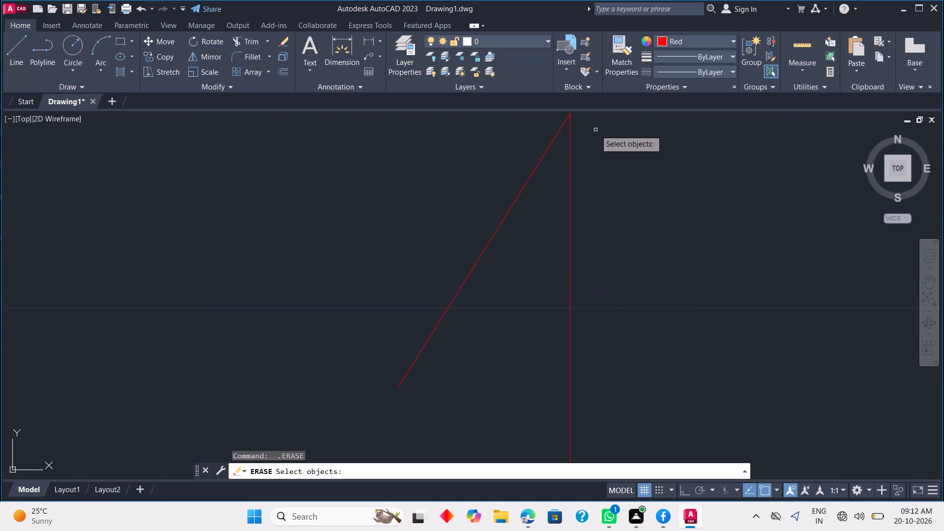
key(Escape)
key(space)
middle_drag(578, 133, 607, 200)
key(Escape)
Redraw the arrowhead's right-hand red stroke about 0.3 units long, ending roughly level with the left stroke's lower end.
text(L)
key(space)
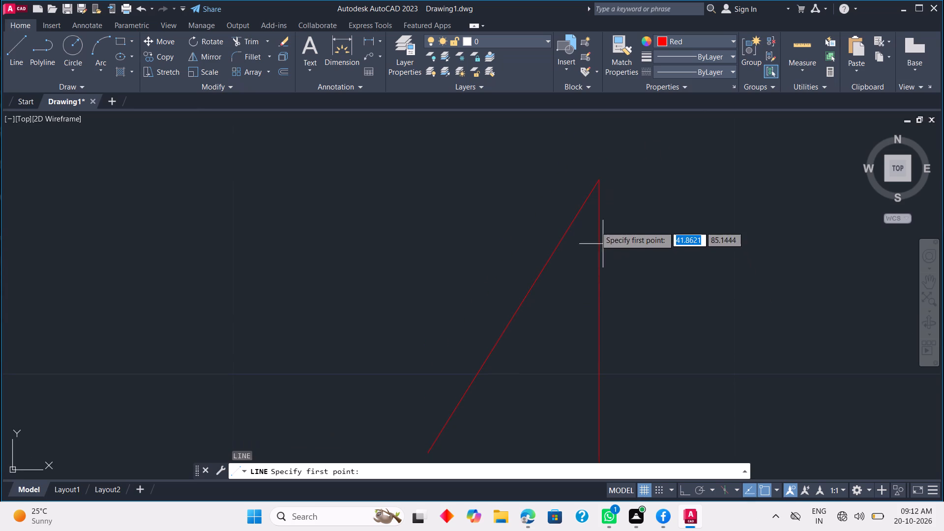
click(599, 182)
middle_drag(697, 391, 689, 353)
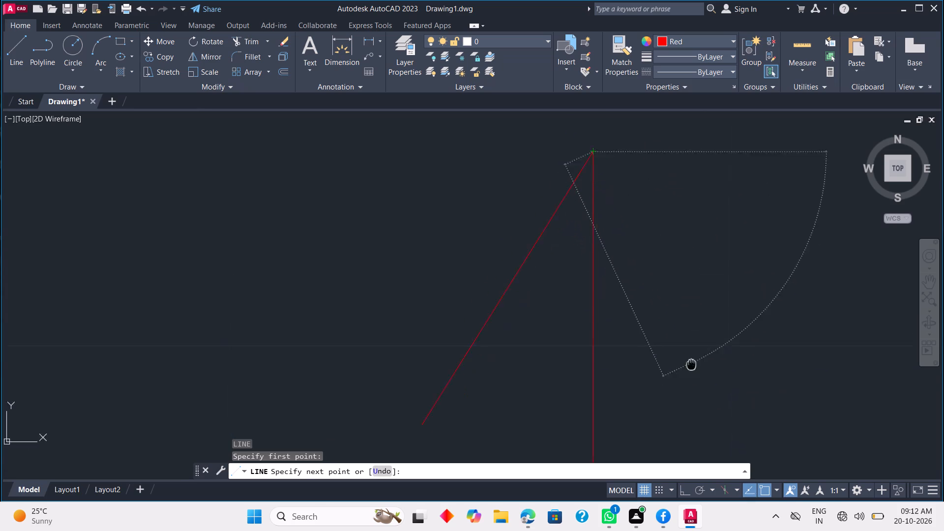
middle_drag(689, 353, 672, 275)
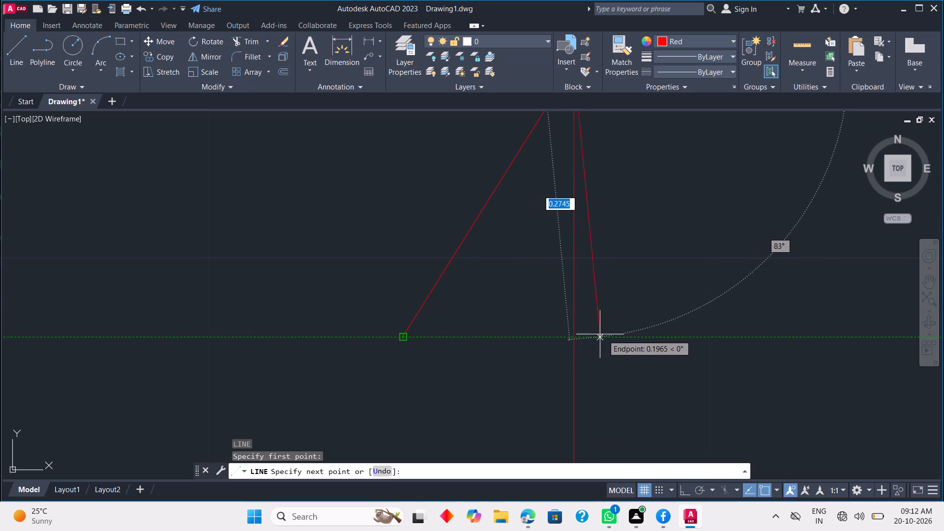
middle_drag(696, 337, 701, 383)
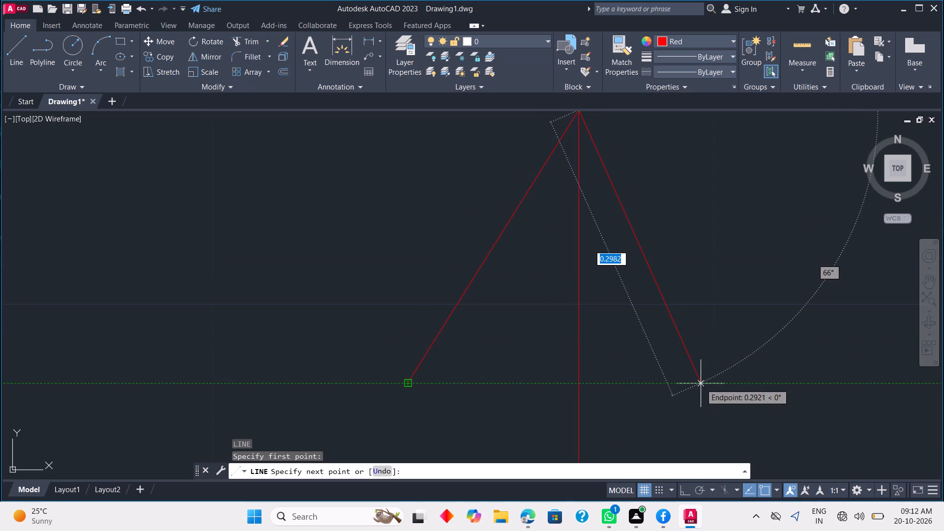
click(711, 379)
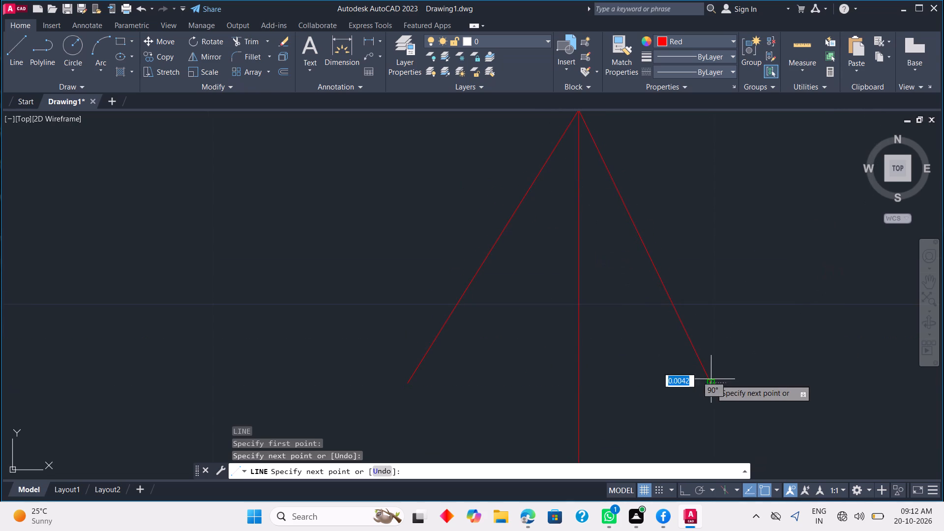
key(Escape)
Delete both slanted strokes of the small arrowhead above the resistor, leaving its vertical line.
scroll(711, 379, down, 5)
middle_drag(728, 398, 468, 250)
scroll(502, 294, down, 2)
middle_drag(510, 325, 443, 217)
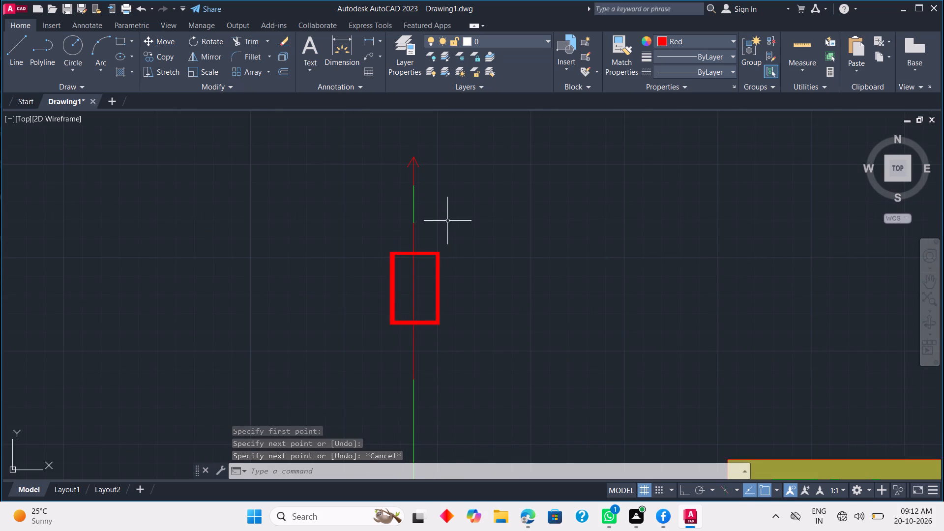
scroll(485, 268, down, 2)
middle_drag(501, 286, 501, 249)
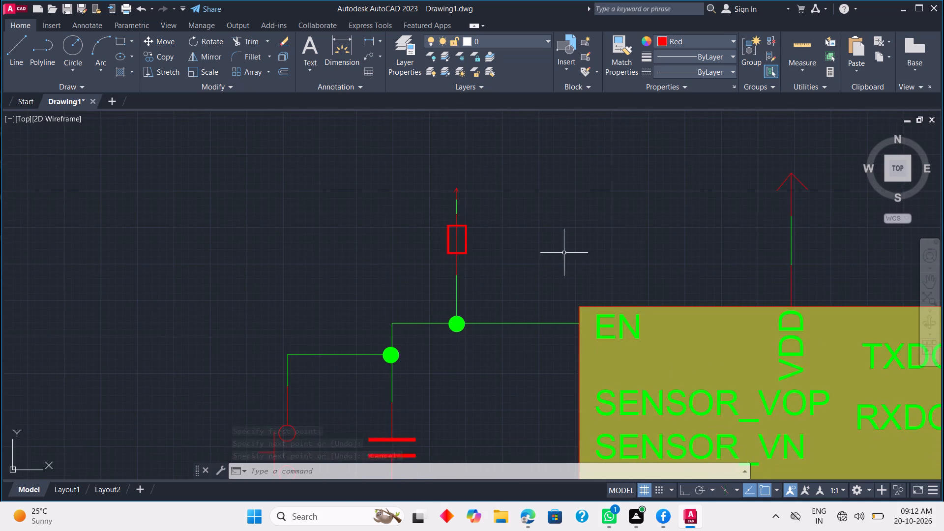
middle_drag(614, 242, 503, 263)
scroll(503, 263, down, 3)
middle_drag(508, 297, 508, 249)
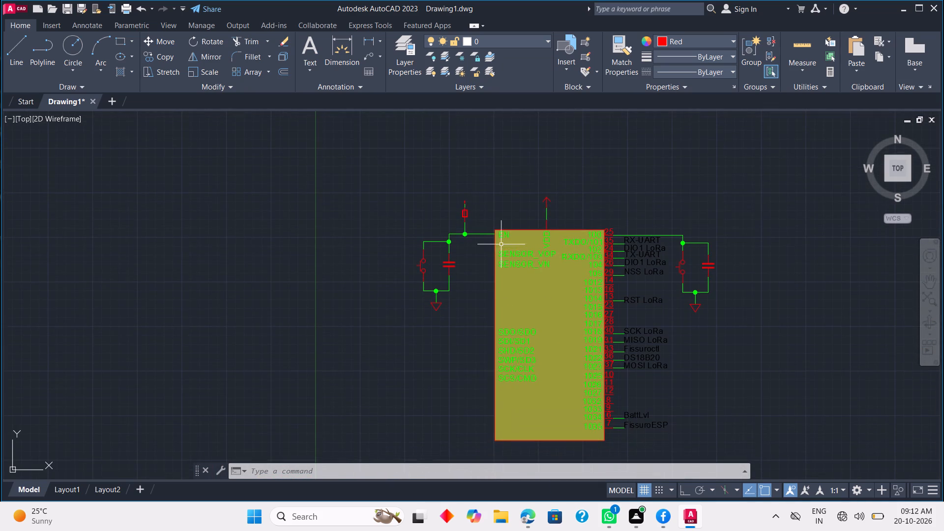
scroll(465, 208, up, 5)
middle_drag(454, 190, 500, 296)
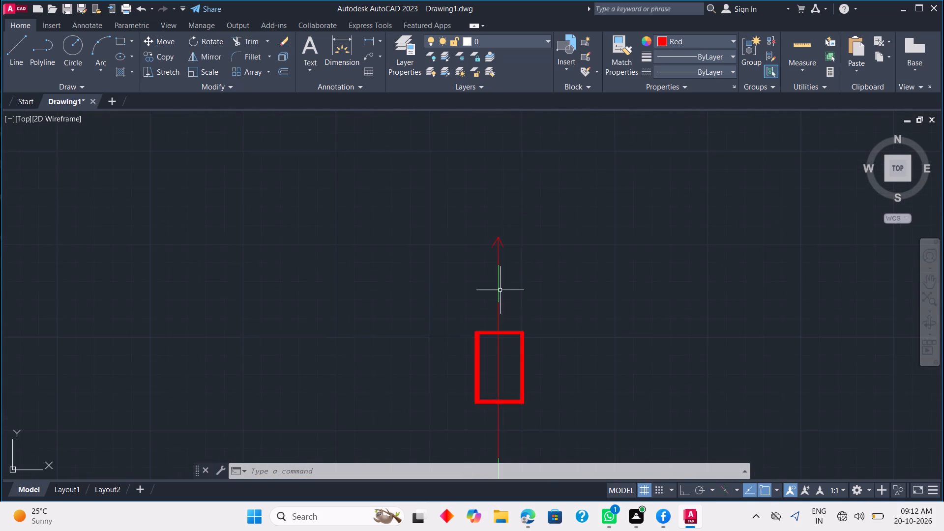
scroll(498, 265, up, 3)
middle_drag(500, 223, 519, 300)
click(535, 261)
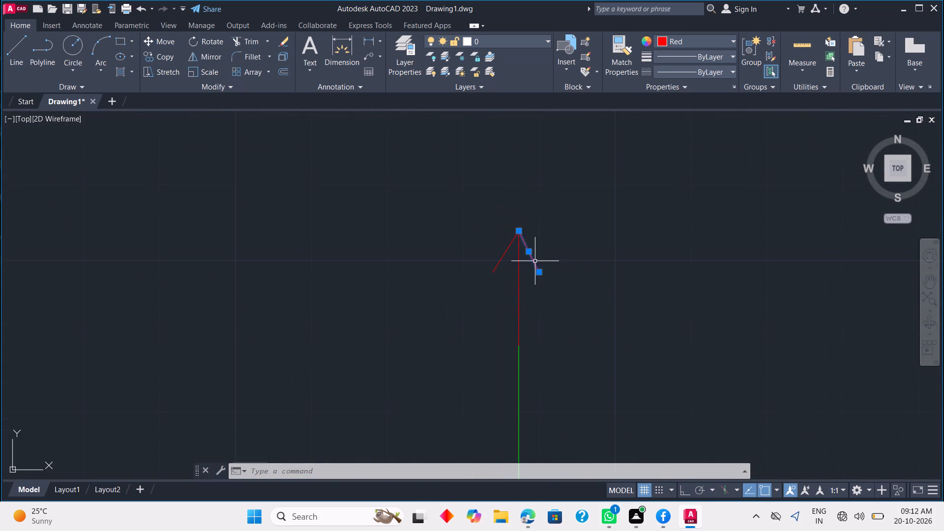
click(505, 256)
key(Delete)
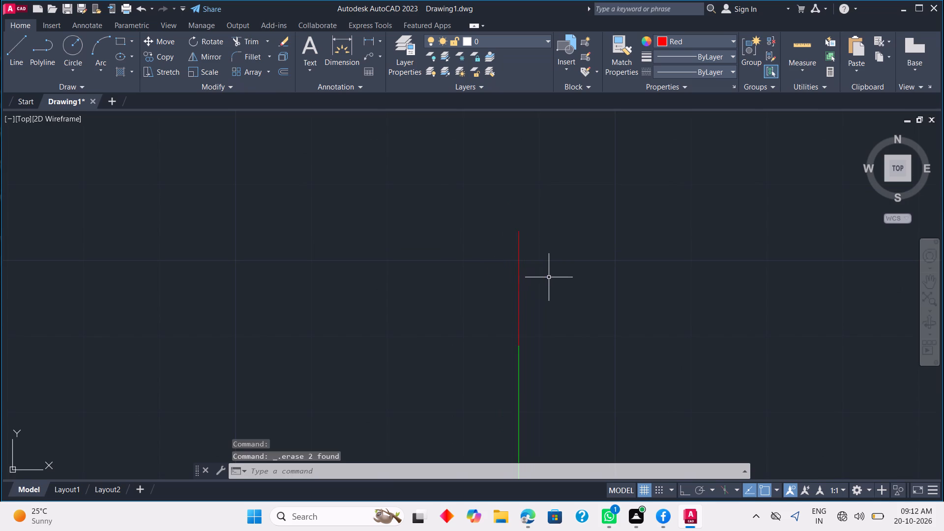
Copy the two slanted red arrowhead strokes from above VDD onto the top end of the resistor branch's vertical line.
scroll(550, 276, down, 3)
middle_drag(686, 277, 675, 277)
scroll(686, 277, down, 2)
middle_drag(701, 279, 372, 279)
scroll(684, 279, down, 1)
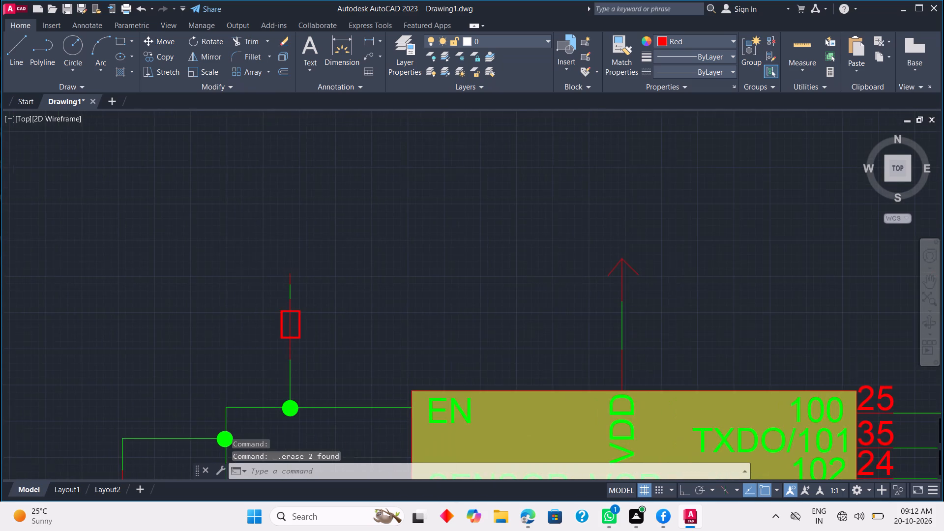
scroll(674, 281, up, 3)
click(586, 255)
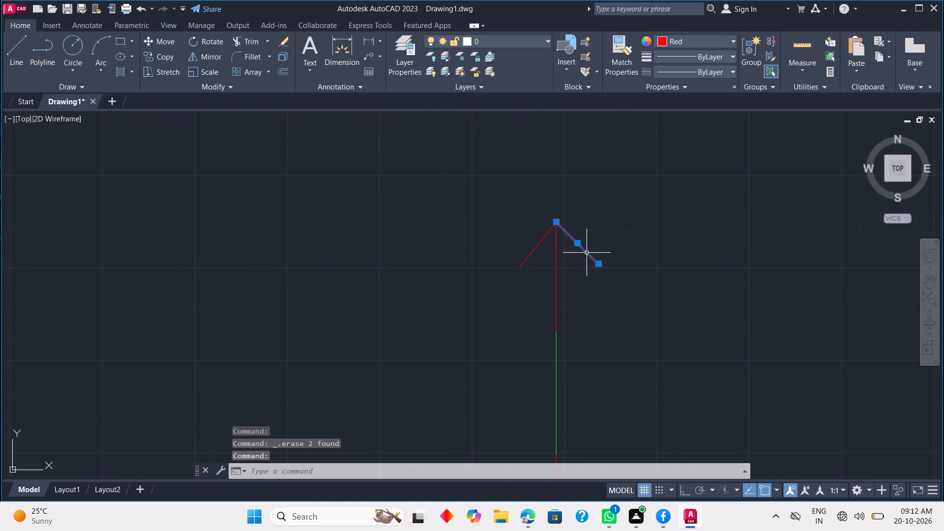
click(539, 243)
right_click(622, 276)
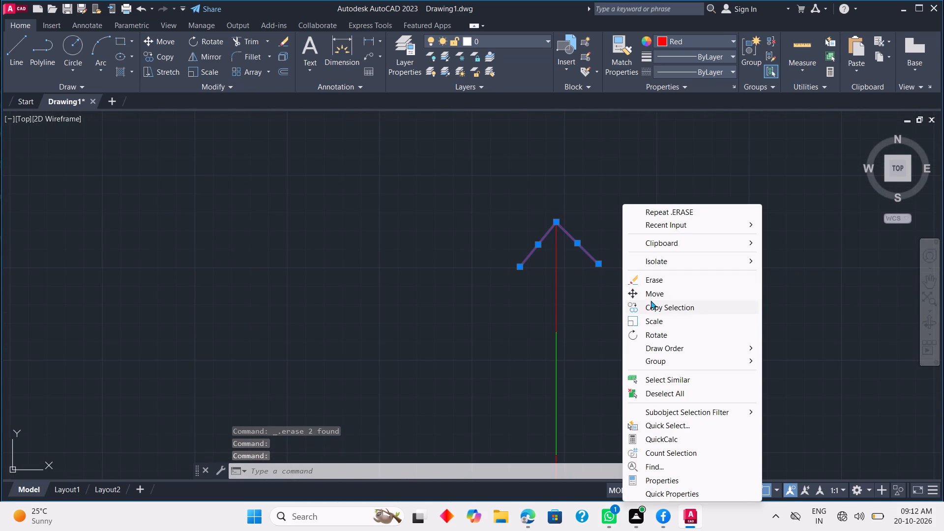
click(651, 304)
click(554, 225)
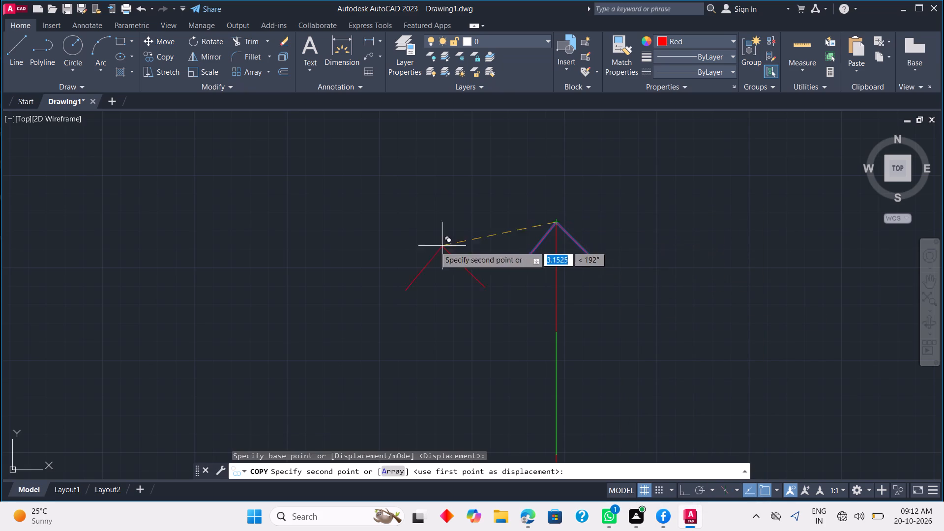
middle_drag(284, 246, 679, 239)
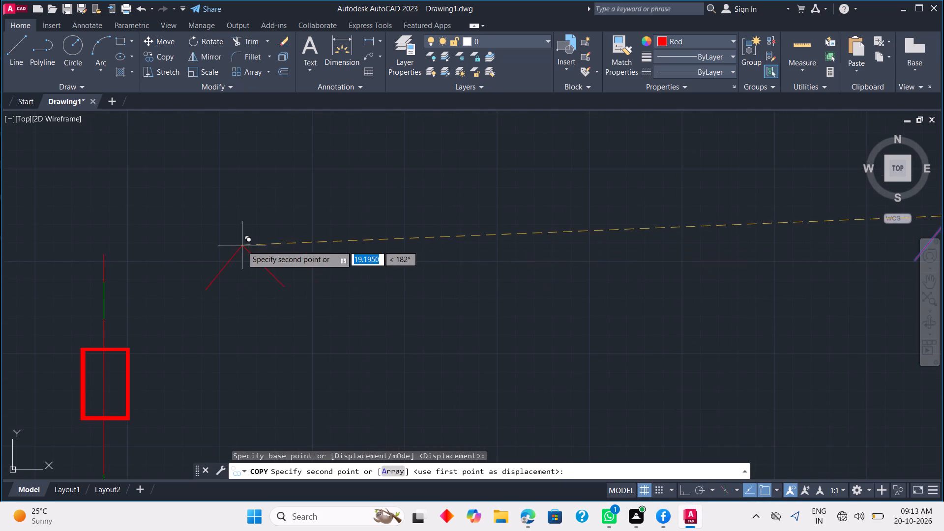
middle_drag(242, 245, 462, 245)
scroll(317, 259, up, 2)
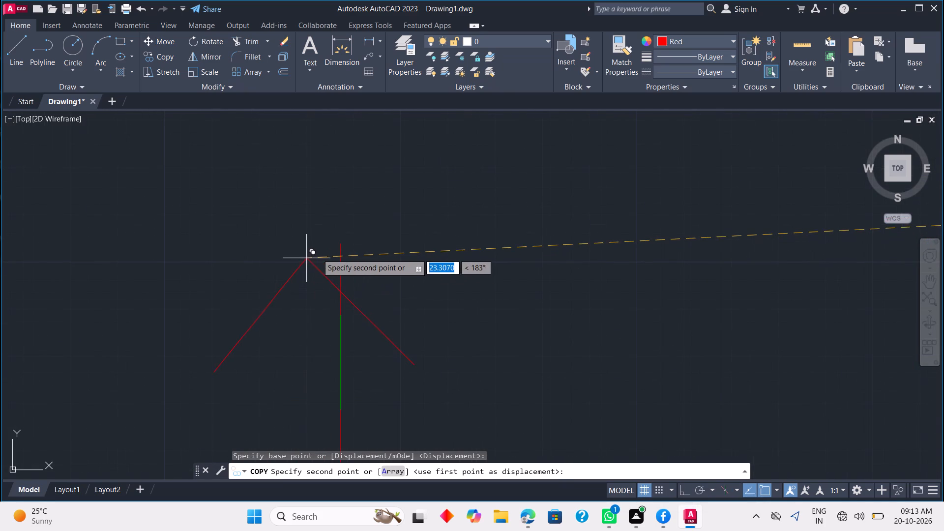
scroll(338, 244, up, 2)
click(341, 243)
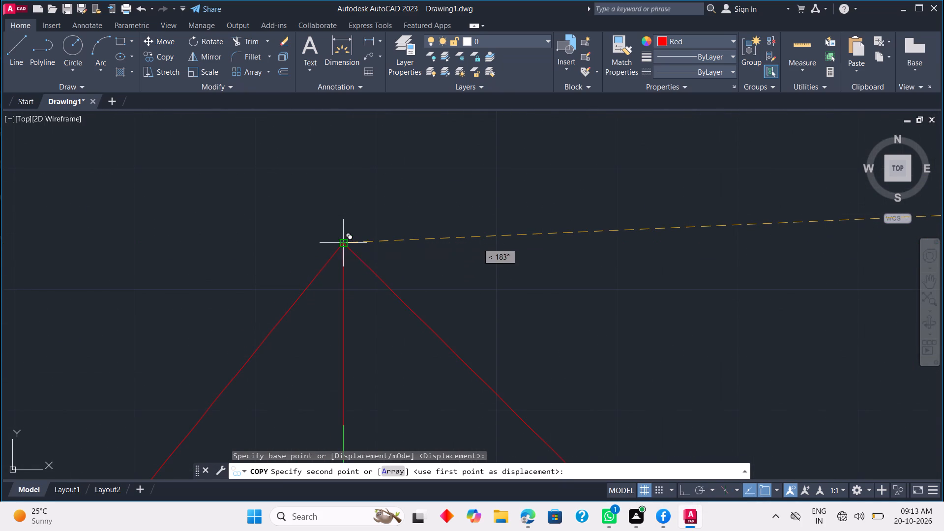
key(Escape)
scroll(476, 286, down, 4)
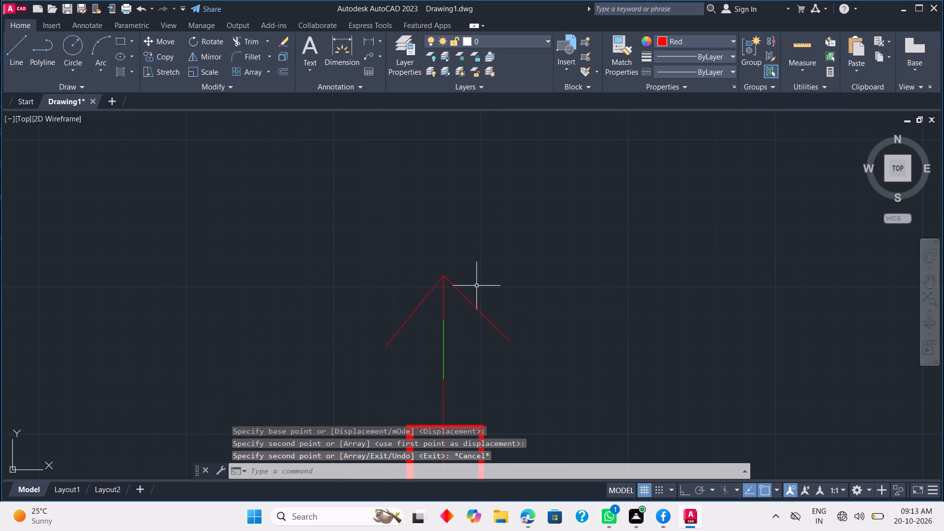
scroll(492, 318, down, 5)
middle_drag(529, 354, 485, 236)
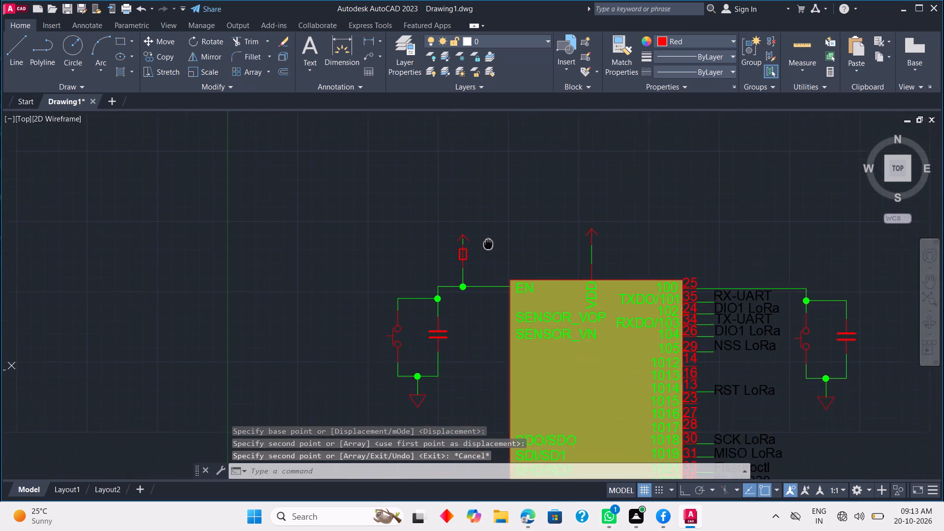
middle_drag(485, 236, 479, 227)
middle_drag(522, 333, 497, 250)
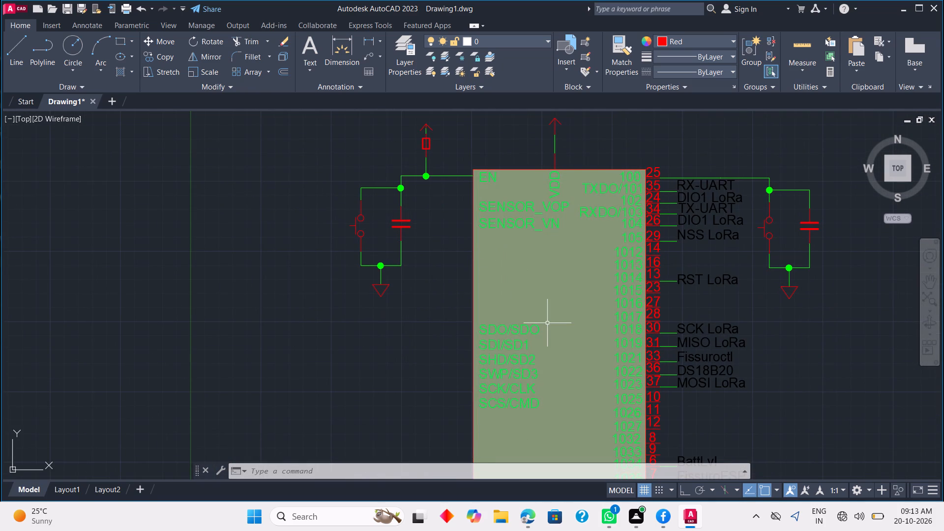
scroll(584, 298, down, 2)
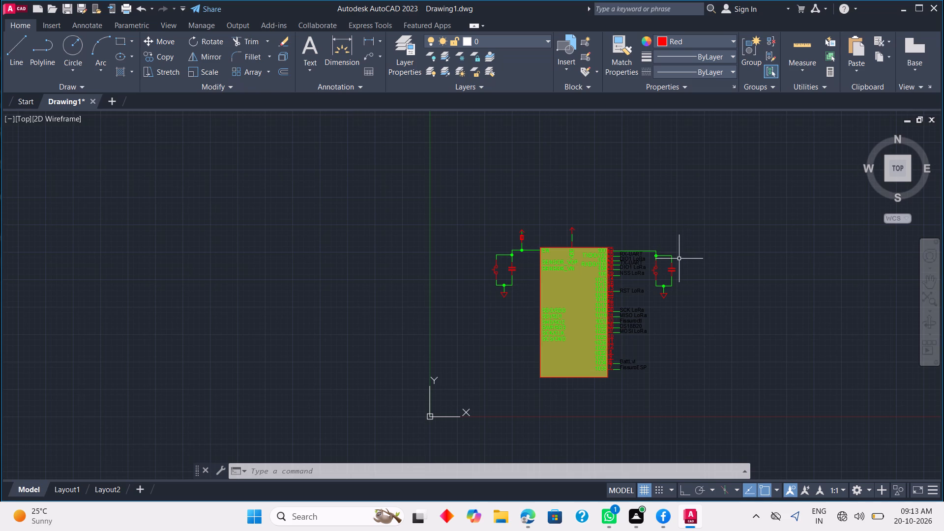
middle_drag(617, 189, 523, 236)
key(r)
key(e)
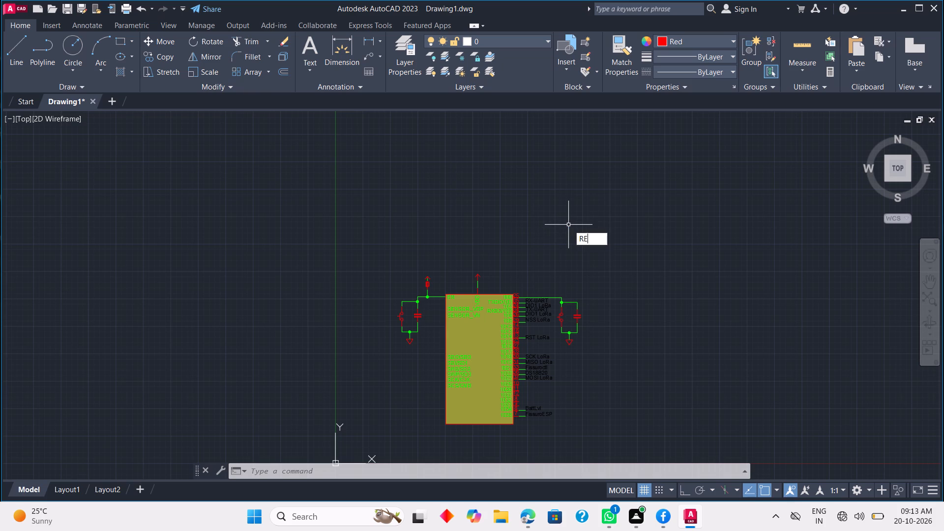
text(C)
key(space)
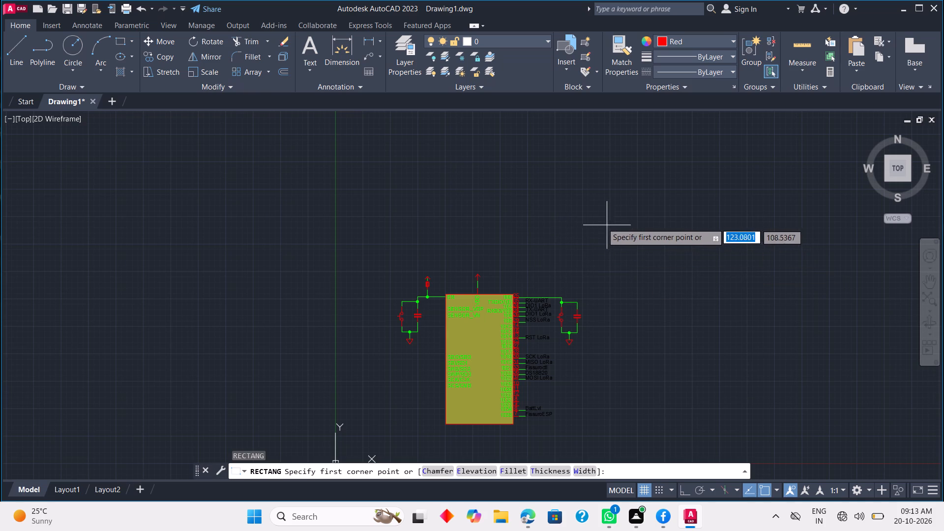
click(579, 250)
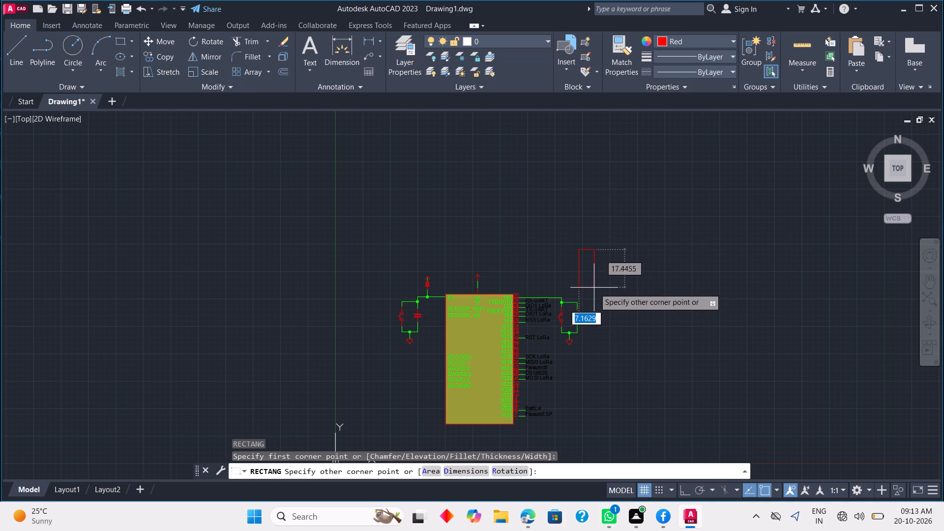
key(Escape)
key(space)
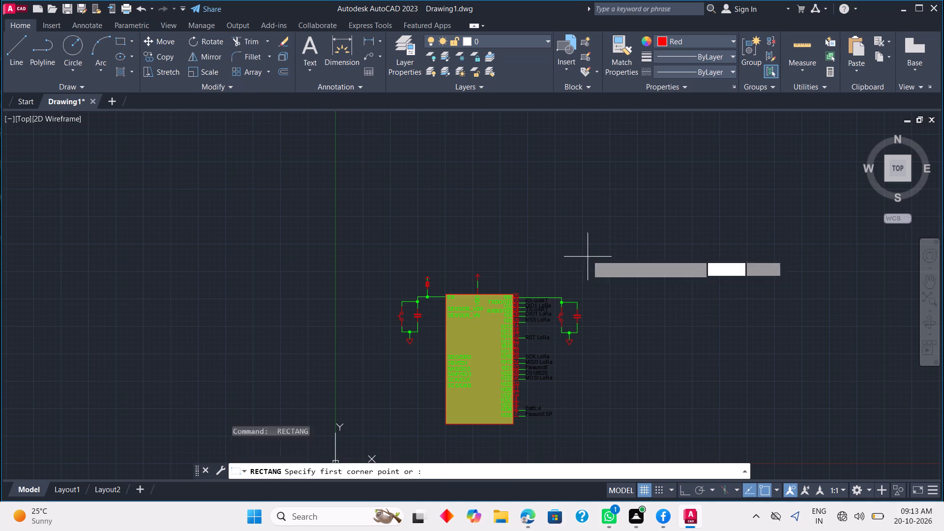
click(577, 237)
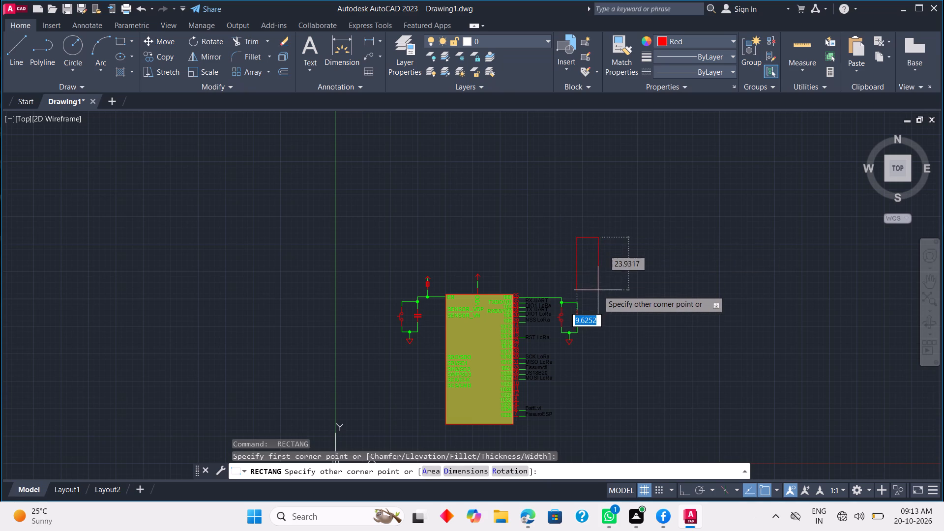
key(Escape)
Draw a tall red rectangle about 8.7 by 30.9 units in the empty area above the microcontroller's right-hand button circuit.
key(space)
click(574, 195)
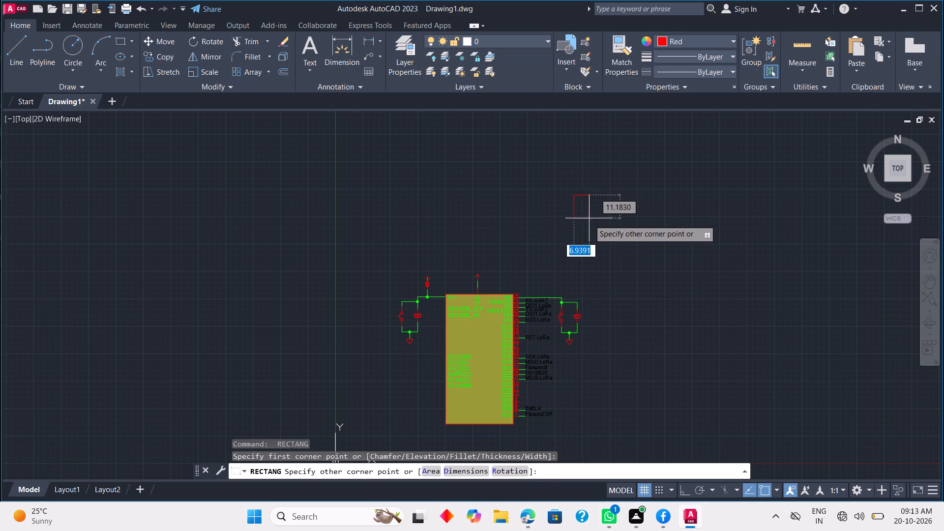
click(593, 264)
Draw a second red rectangle about 9.8 by 31.7 units closely around the first, leaving a narrow even gap.
key(space)
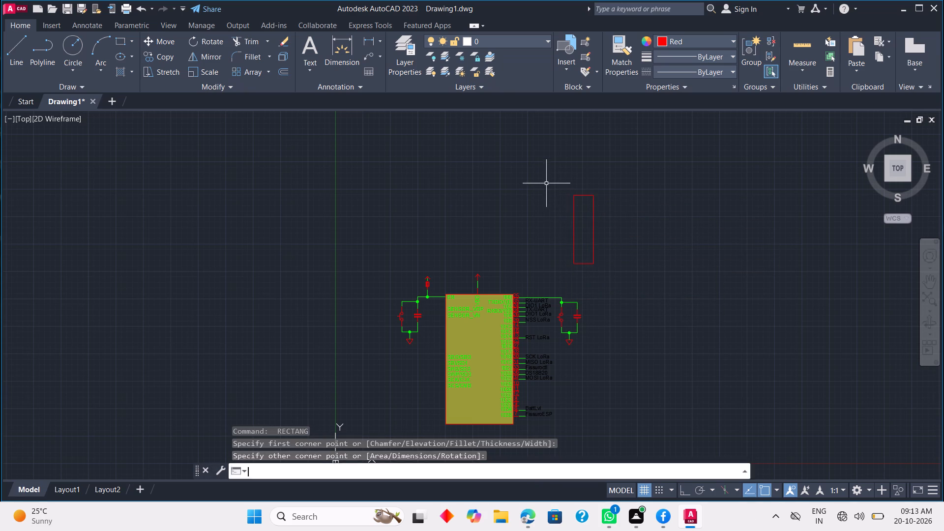
scroll(565, 195, up, 2)
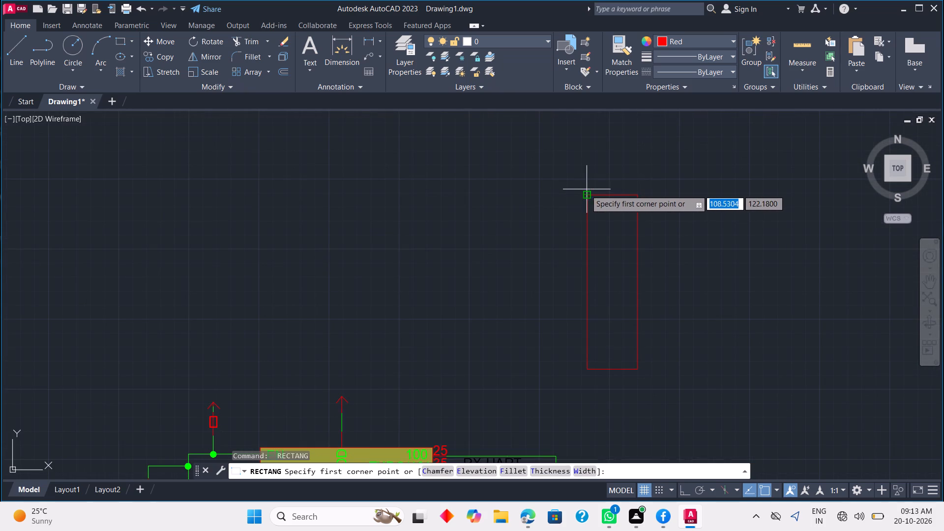
scroll(581, 191, up, 3)
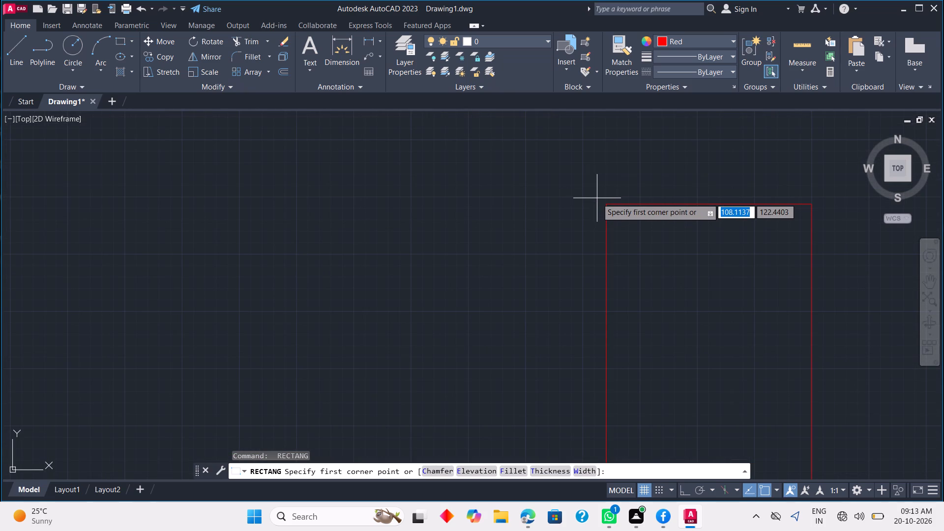
click(597, 198)
middle_drag(709, 341, 635, 225)
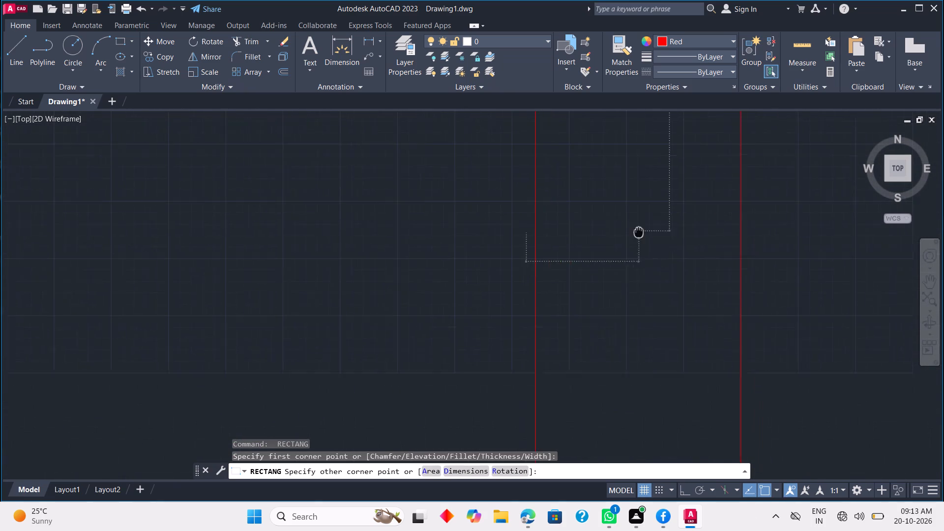
middle_drag(635, 225, 629, 217)
scroll(692, 367, down, 2)
middle_drag(702, 381, 659, 274)
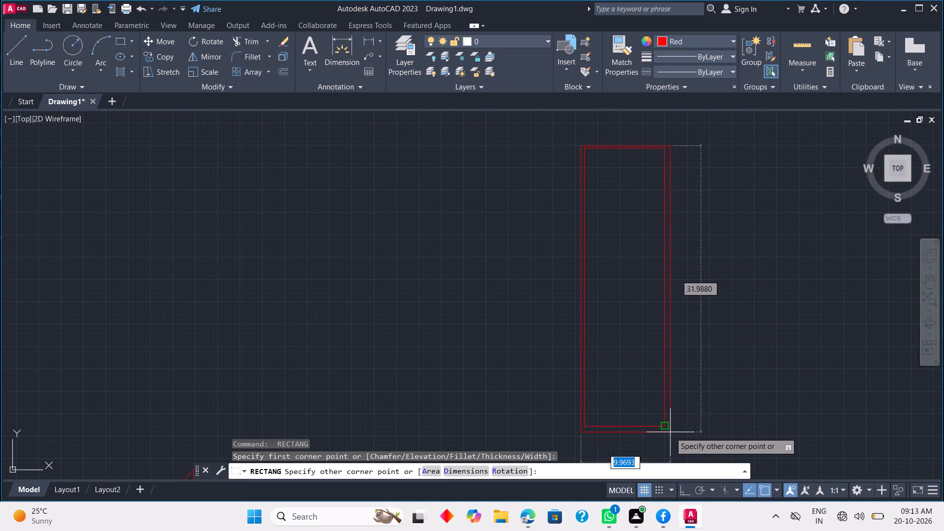
scroll(670, 432, up, 3)
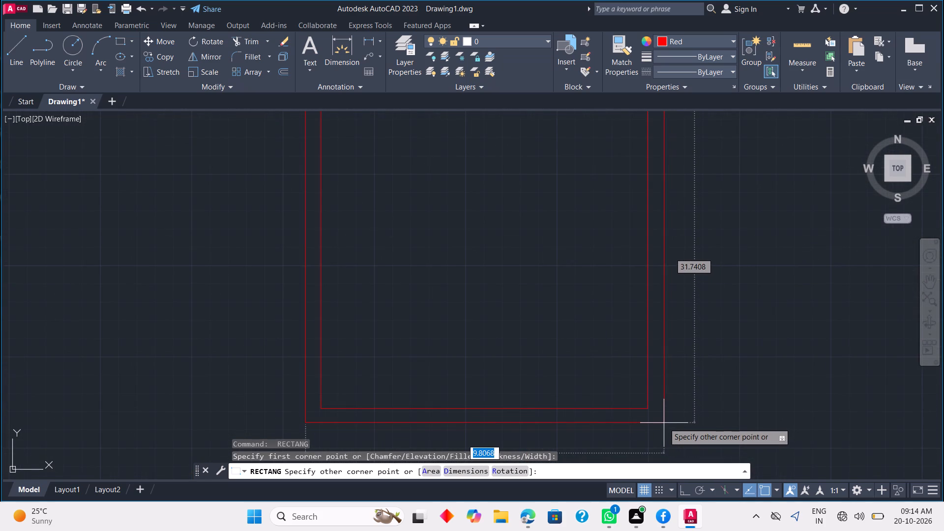
click(664, 423)
key(Escape)
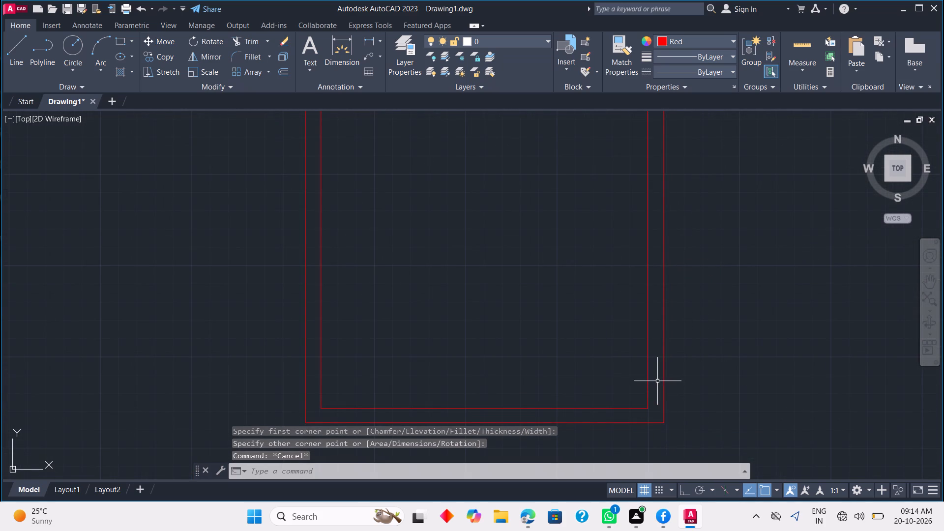
Fill the narrow gap between the two tall rectangles with a solid red hatch.
key(h)
key(space)
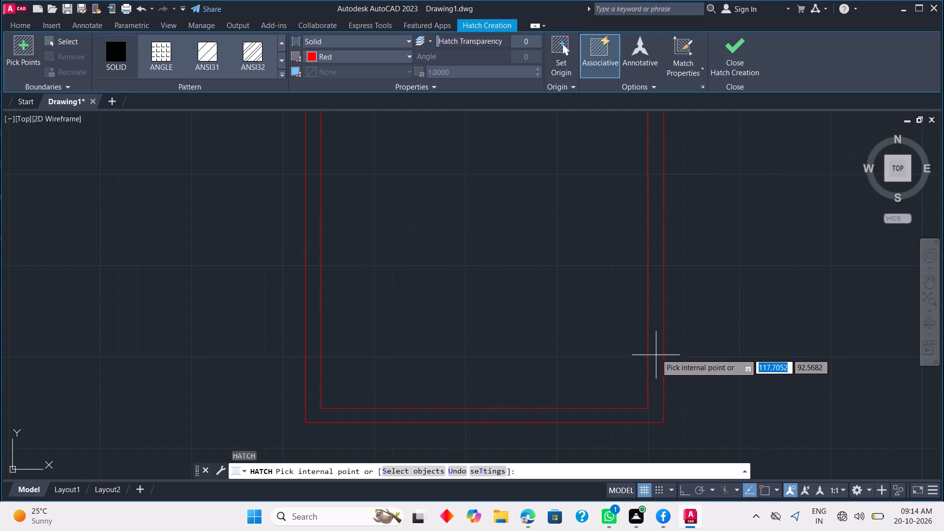
click(656, 338)
key(Escape)
Scale the hatched double rectangle down to about three quarters of its size, using its lower-right corner as the base point.
scroll(739, 348, down, 2)
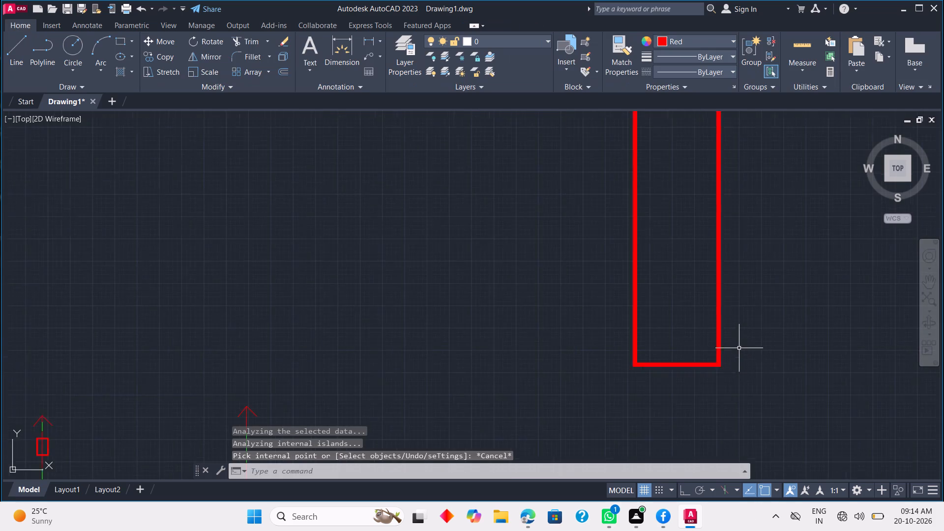
scroll(739, 348, down, 2)
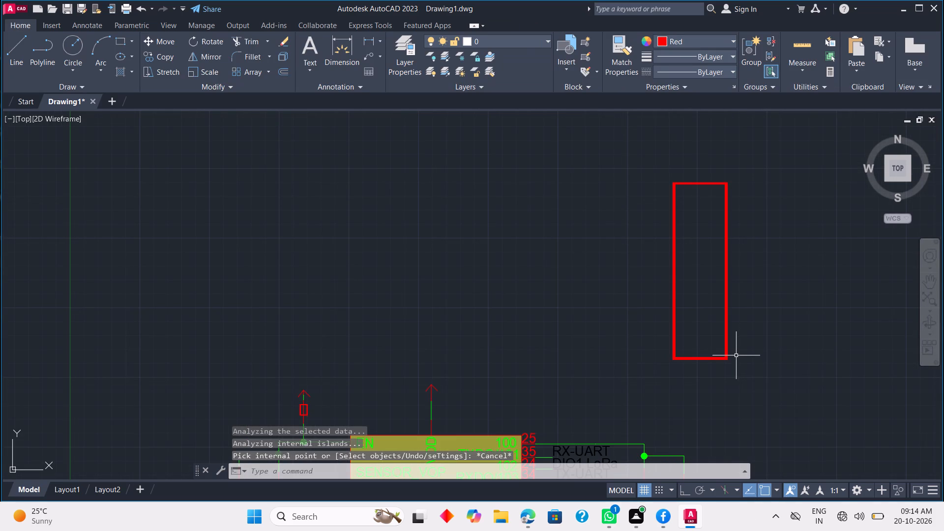
scroll(736, 355, down, 3)
middle_drag(740, 392, 731, 283)
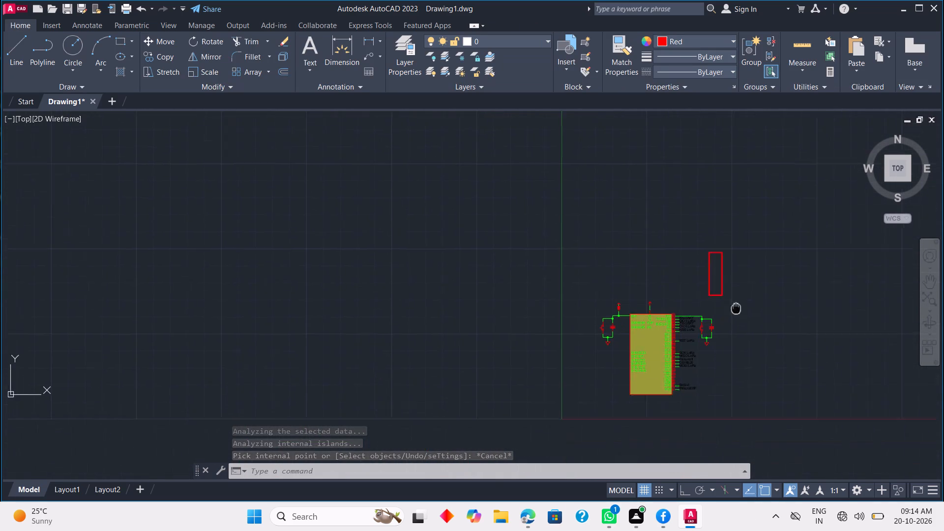
middle_drag(731, 283, 718, 248)
scroll(704, 301, up, 1)
middle_drag(702, 302, 700, 349)
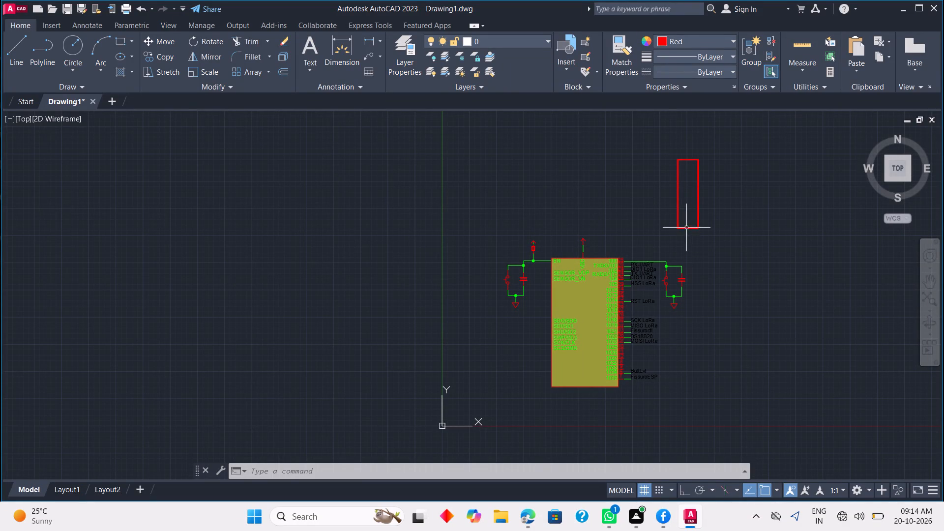
scroll(691, 239, up, 1)
middle_drag(691, 239, 694, 261)
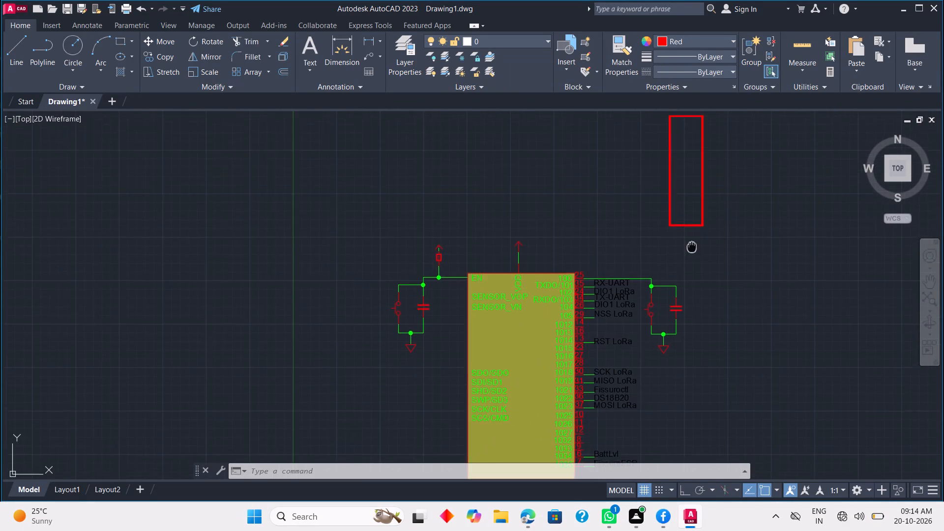
middle_drag(694, 261, 698, 346)
scroll(682, 245, up, 2)
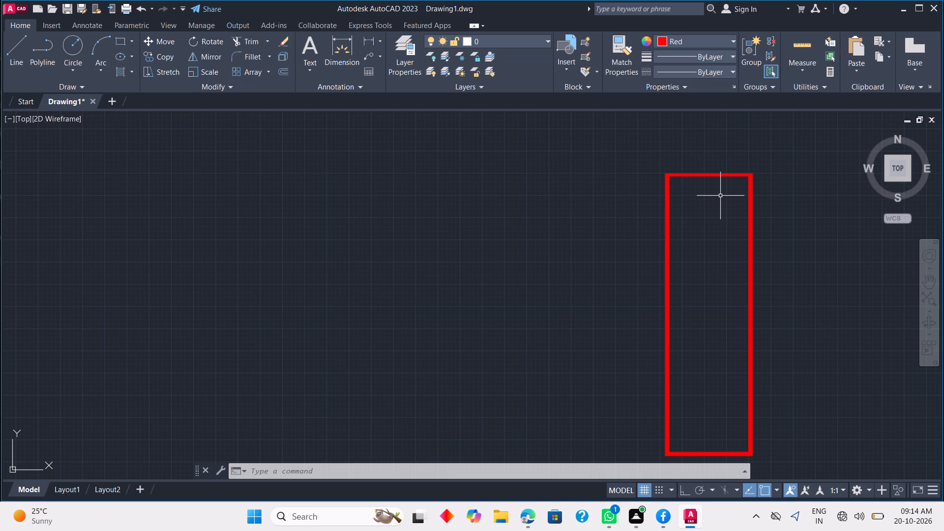
scroll(735, 206, up, 3)
scroll(727, 193, down, 3)
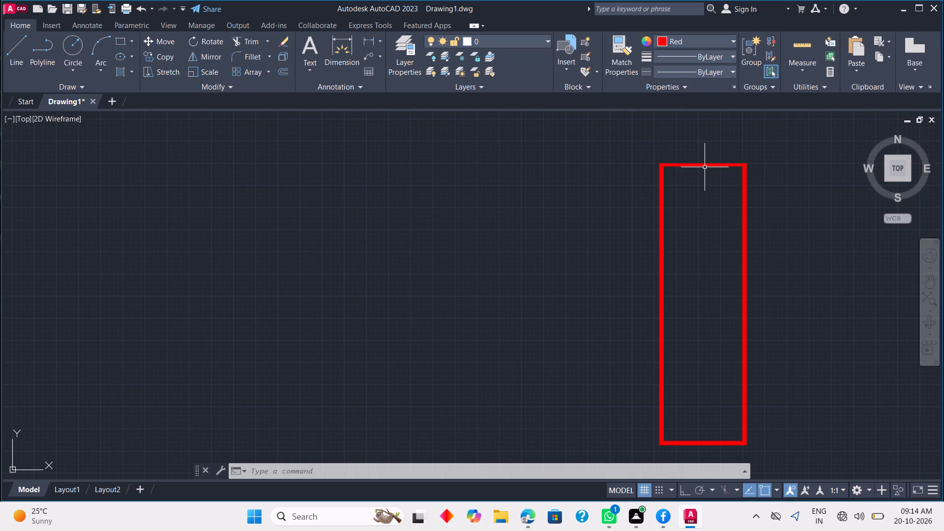
click(640, 160)
middle_drag(881, 446, 777, 394)
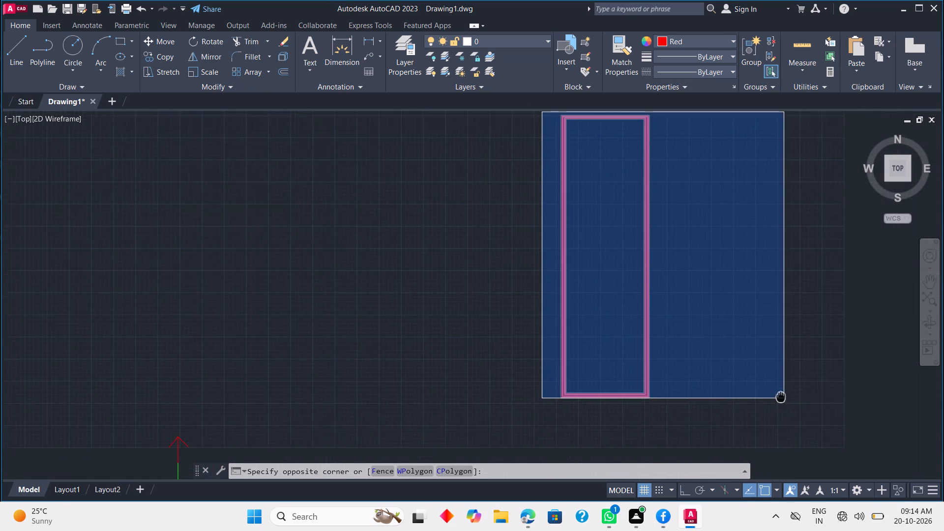
middle_drag(777, 394, 777, 393)
click(729, 417)
right_click(738, 412)
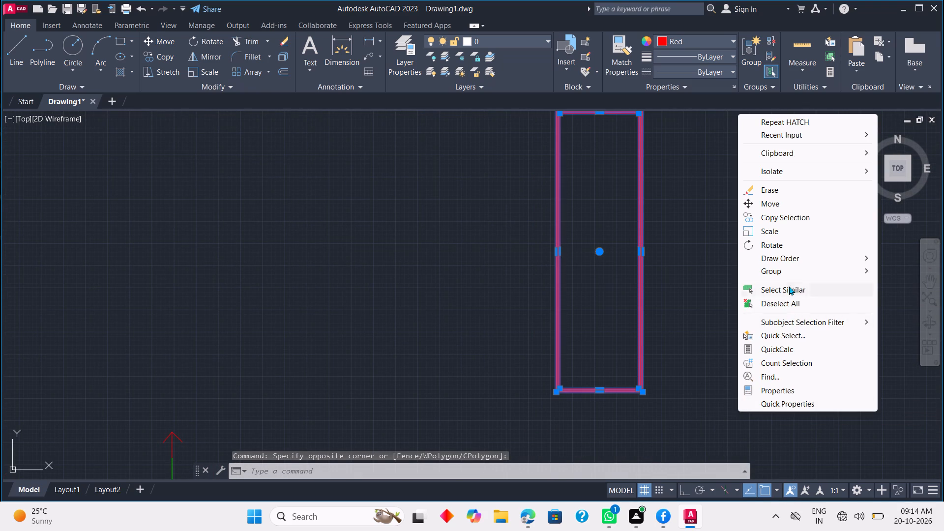
click(786, 234)
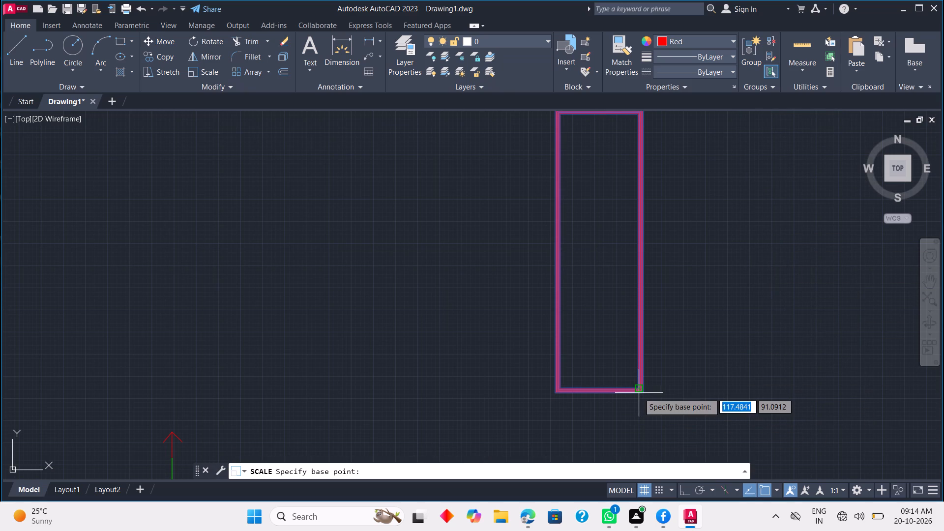
click(642, 391)
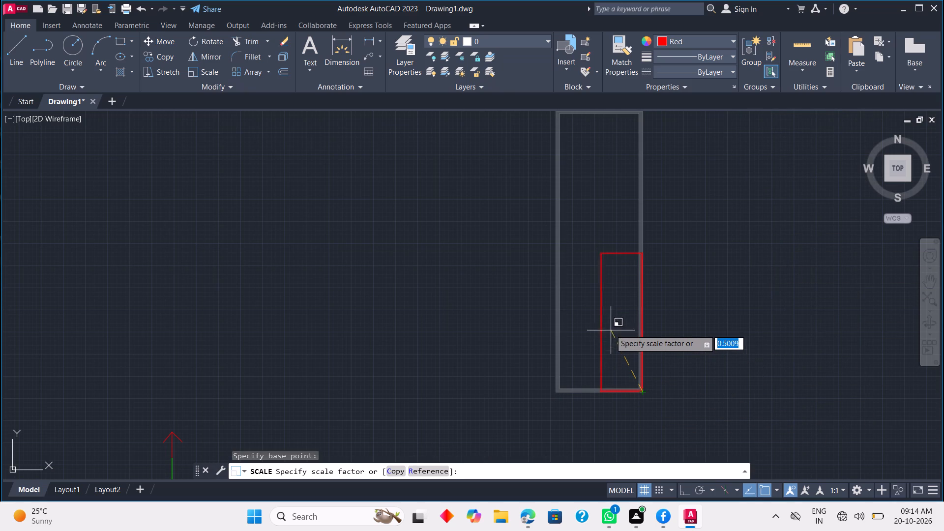
click(598, 297)
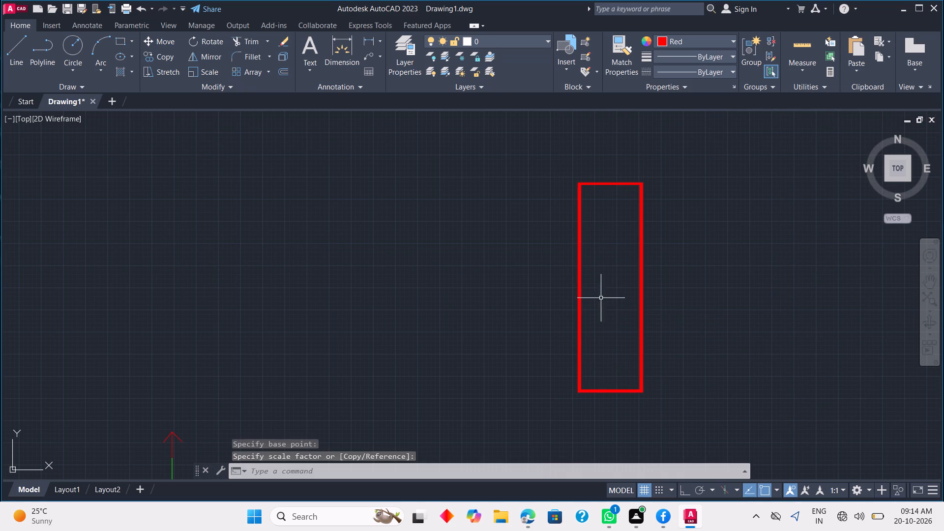
Draw a small red rectangle about 3.9 by 1.2 units inside the tall frame, near its top and flush with the right inner edge.
scroll(689, 333, down, 3)
middle_click(708, 355)
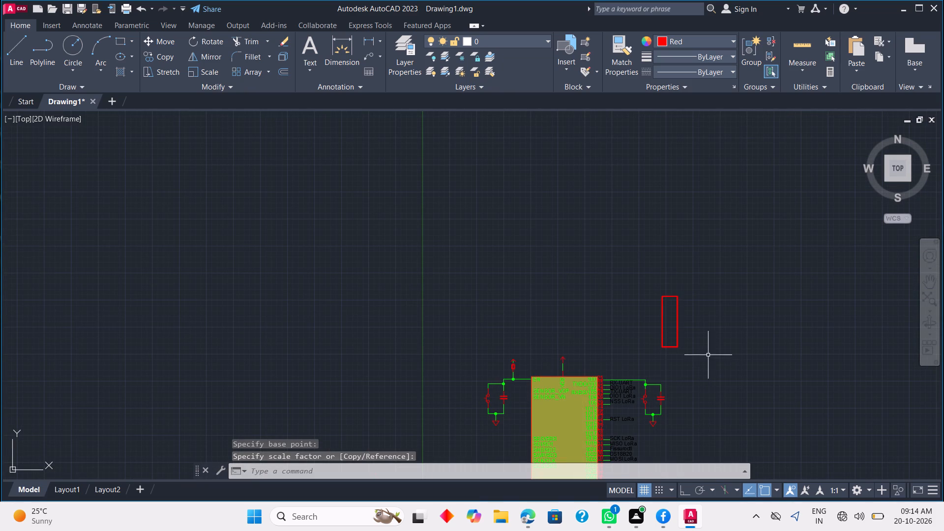
scroll(687, 349, up, 4)
middle_drag(676, 345, 757, 412)
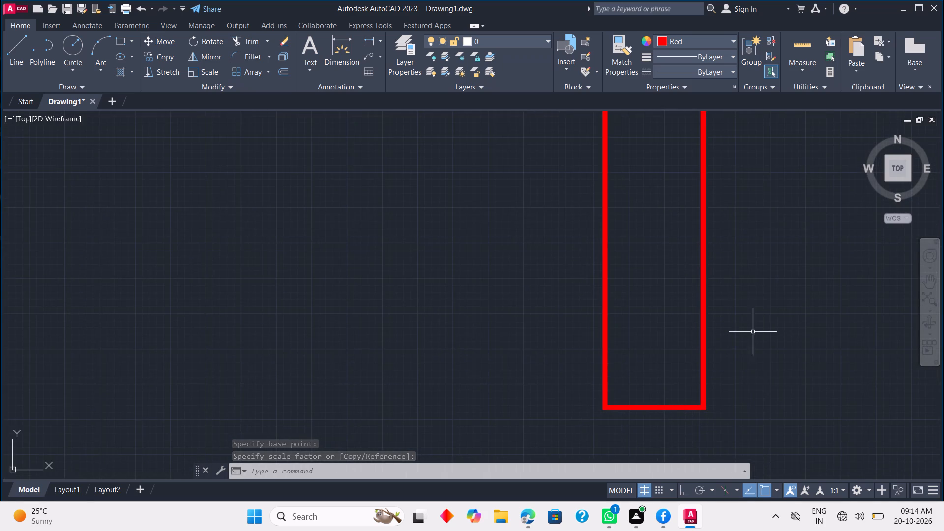
middle_drag(752, 324, 826, 418)
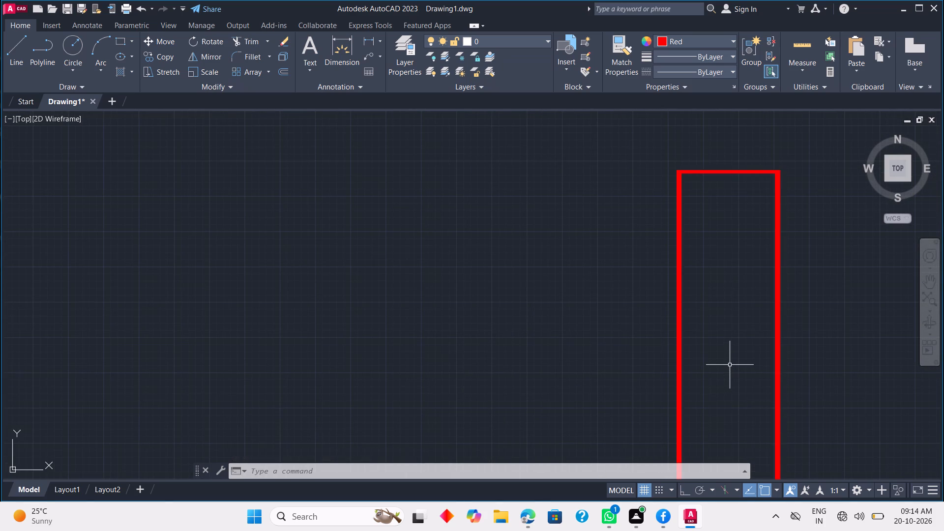
middle_drag(730, 367, 683, 341)
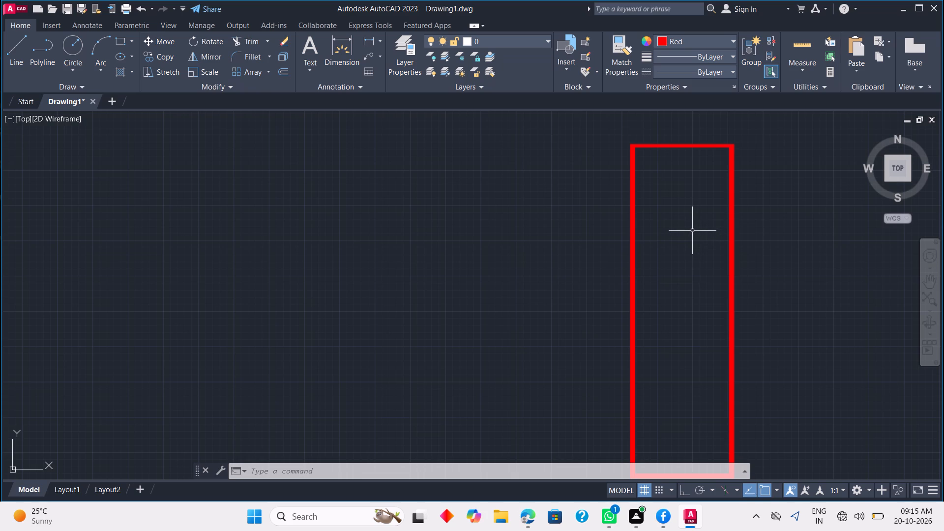
text(REC)
key(space)
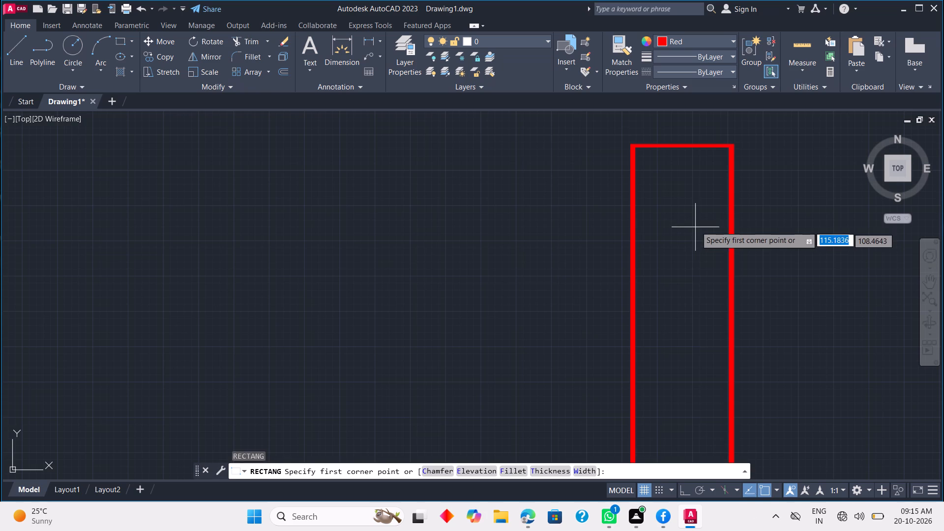
click(674, 175)
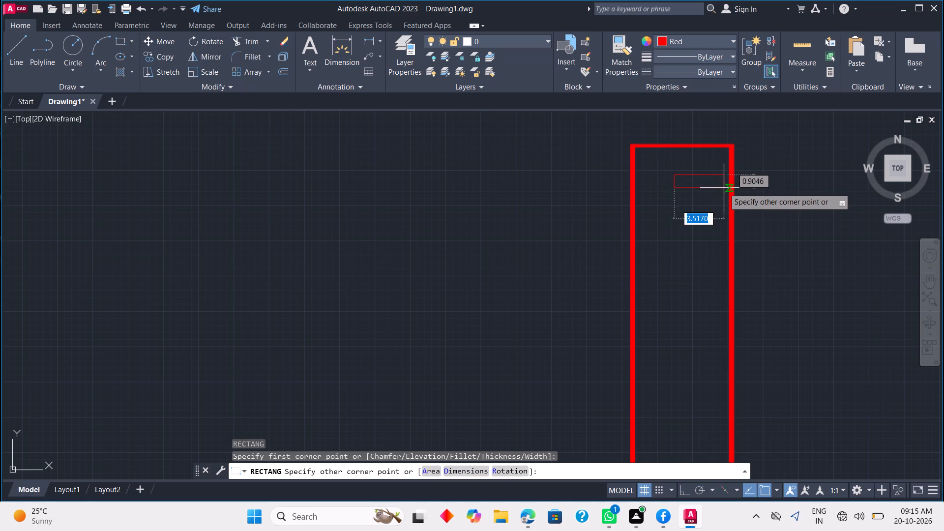
scroll(724, 188, up, 2)
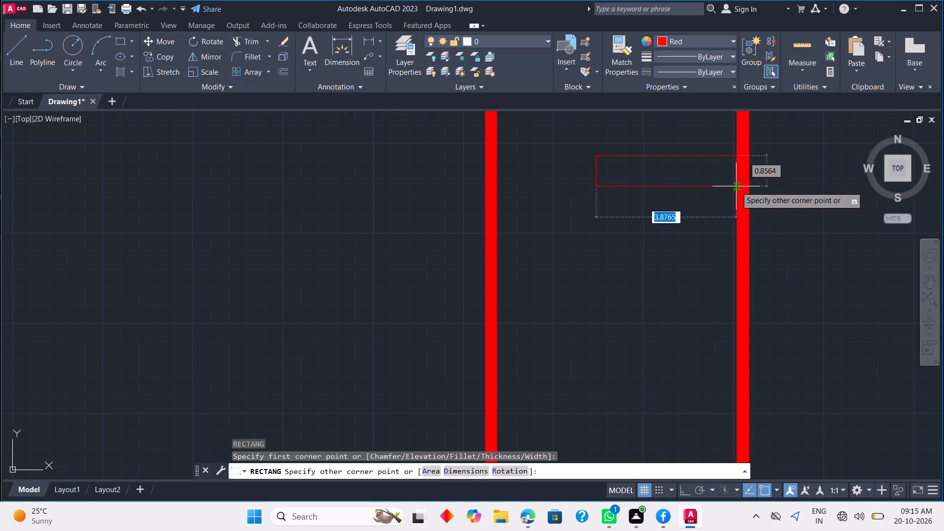
click(736, 198)
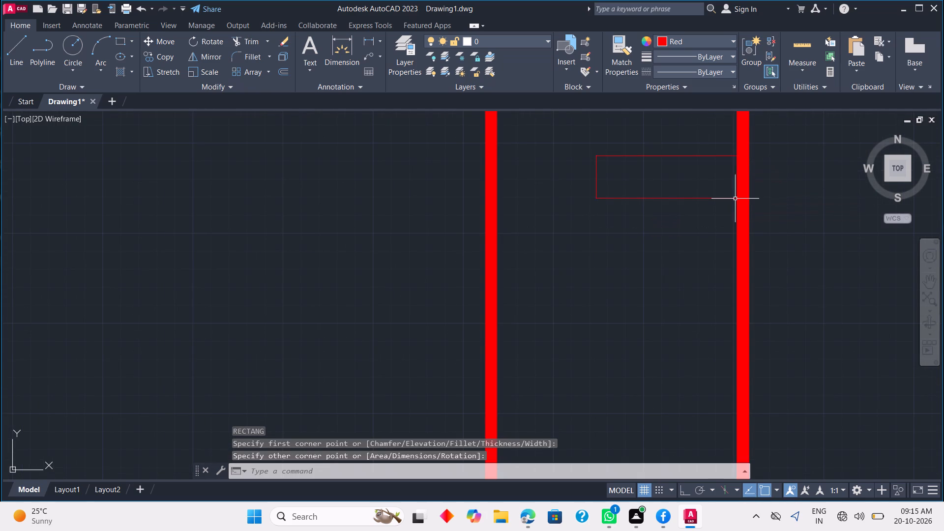
With Ortho on, copy the small rectangle straight down the frame's right inner edge three times, about 4.3, 9 and 14.6 units below the original.
scroll(745, 267, down, 2)
scroll(801, 278, down, 2)
middle_drag(798, 295, 789, 257)
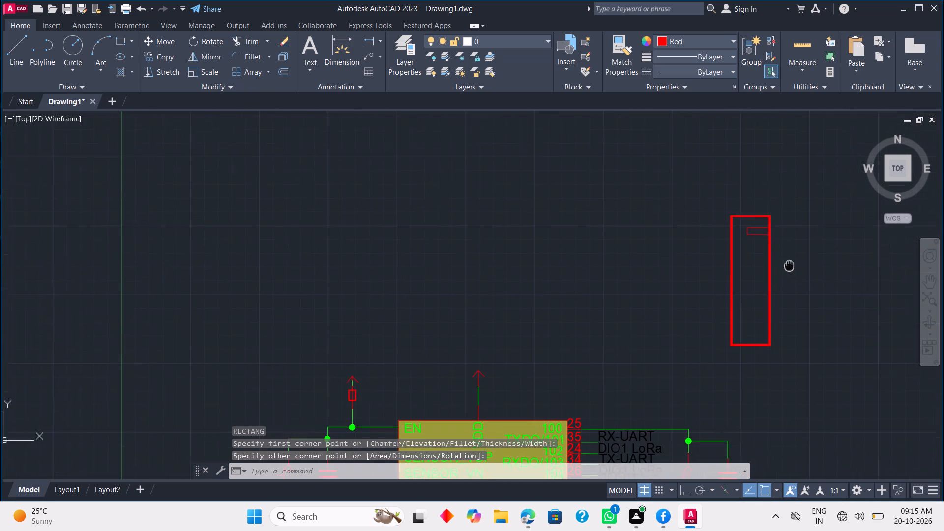
middle_drag(789, 257, 788, 251)
click(751, 220)
right_click(816, 258)
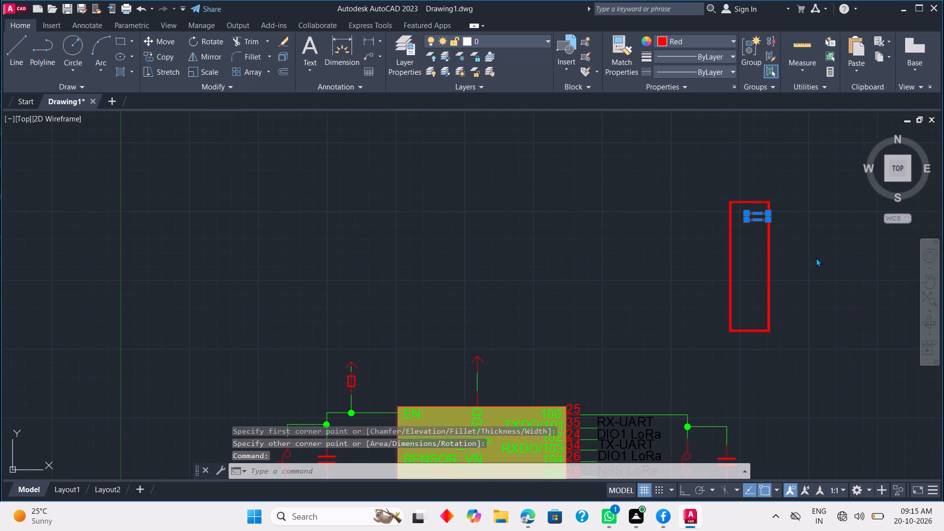
click(834, 285)
scroll(769, 225, up, 3)
click(762, 206)
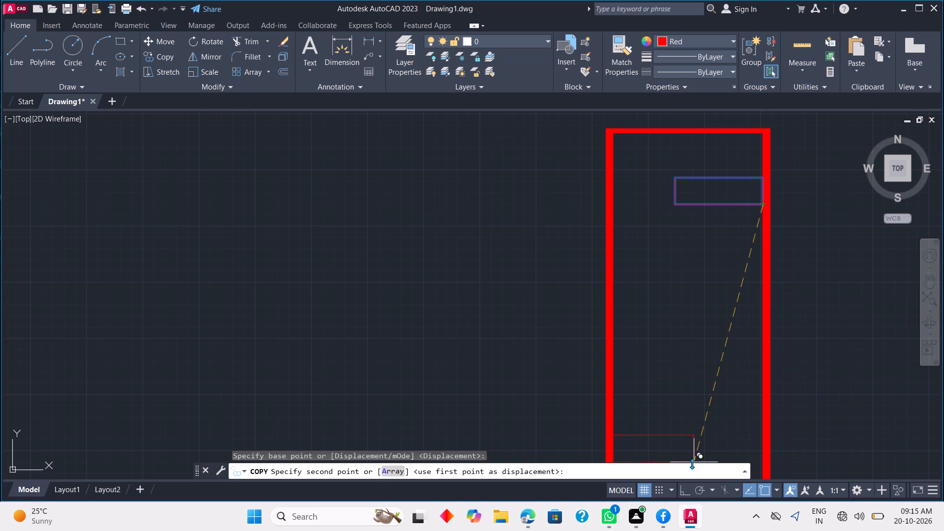
drag(679, 488, 683, 469)
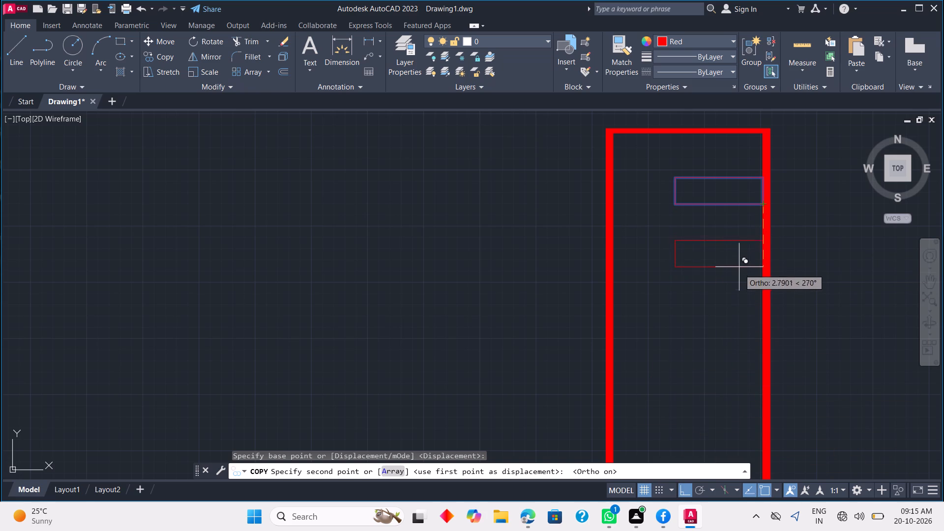
click(735, 301)
middle_drag(727, 385, 731, 242)
scroll(731, 236, up, 1)
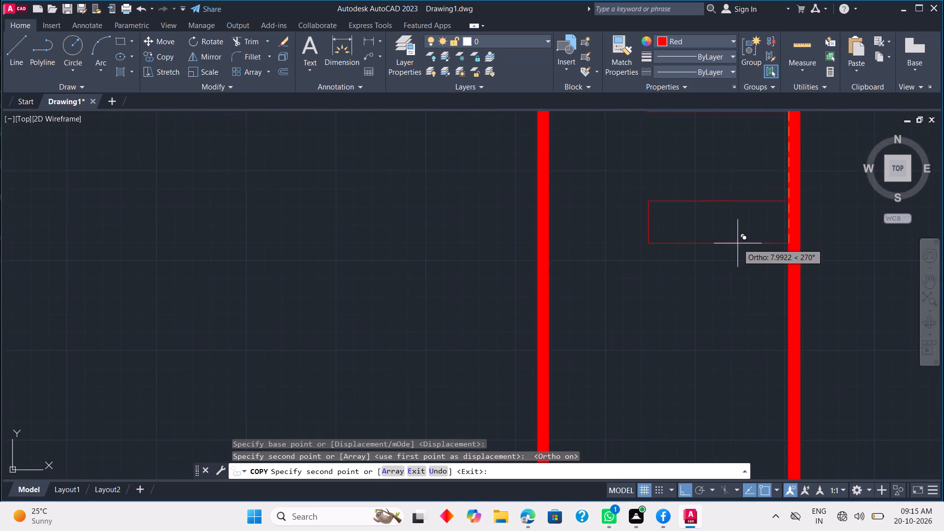
scroll(737, 254, down, 2)
click(737, 264)
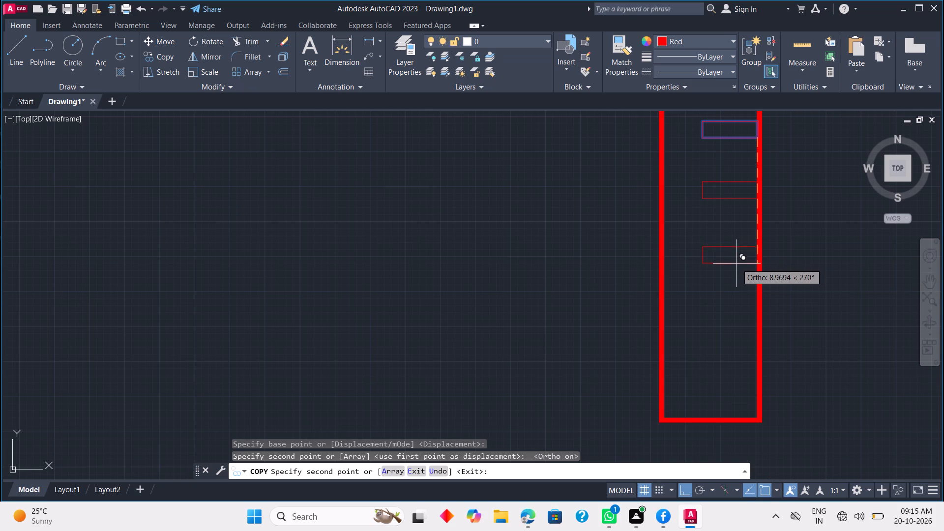
click(738, 342)
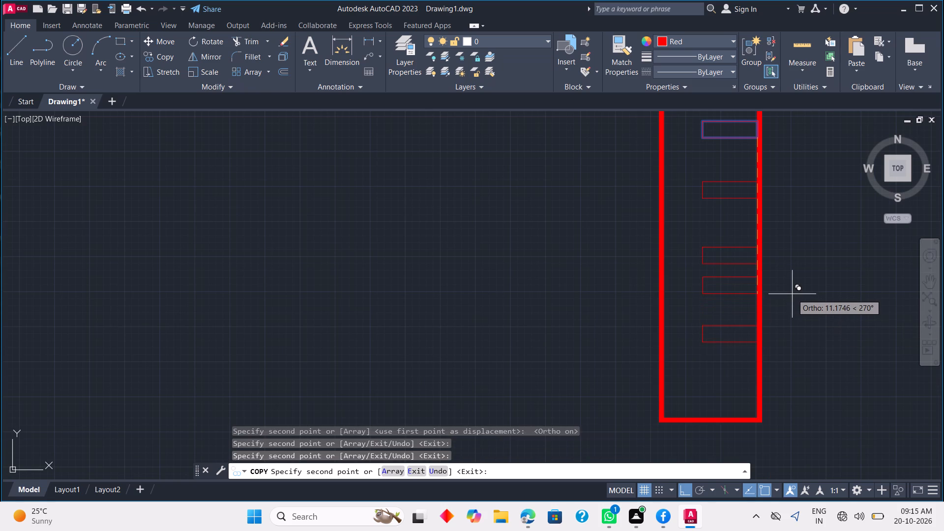
key(Escape)
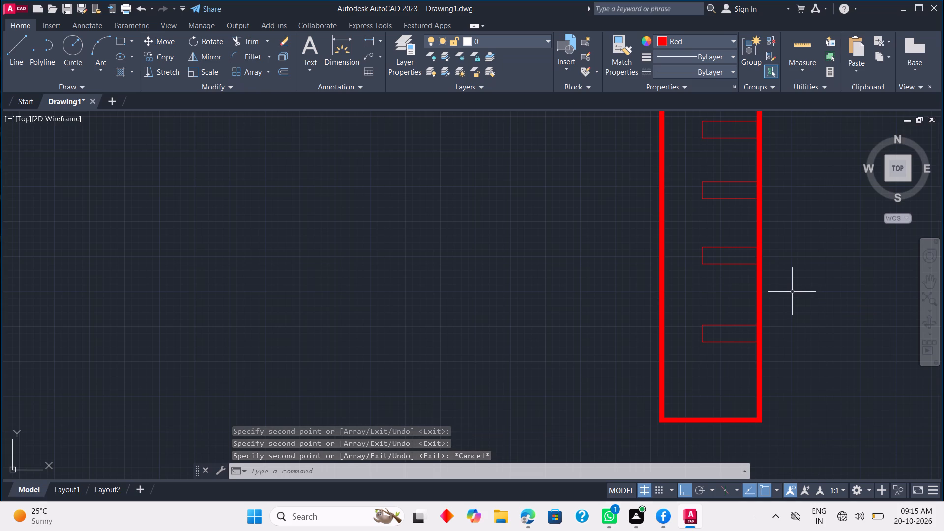
Move the third small rectangle from the top slightly straight down to even out its spacing with the fourth.
middle_drag(792, 268, 769, 344)
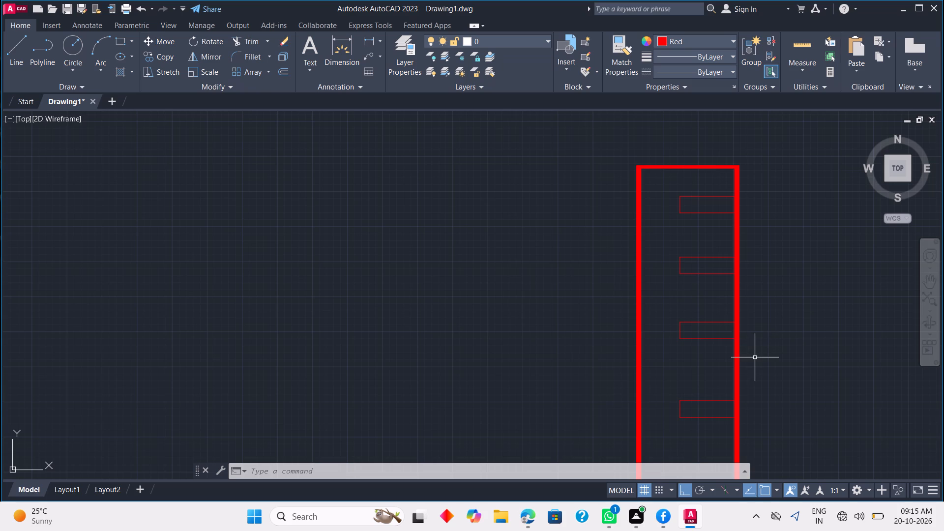
middle_drag(755, 358, 765, 298)
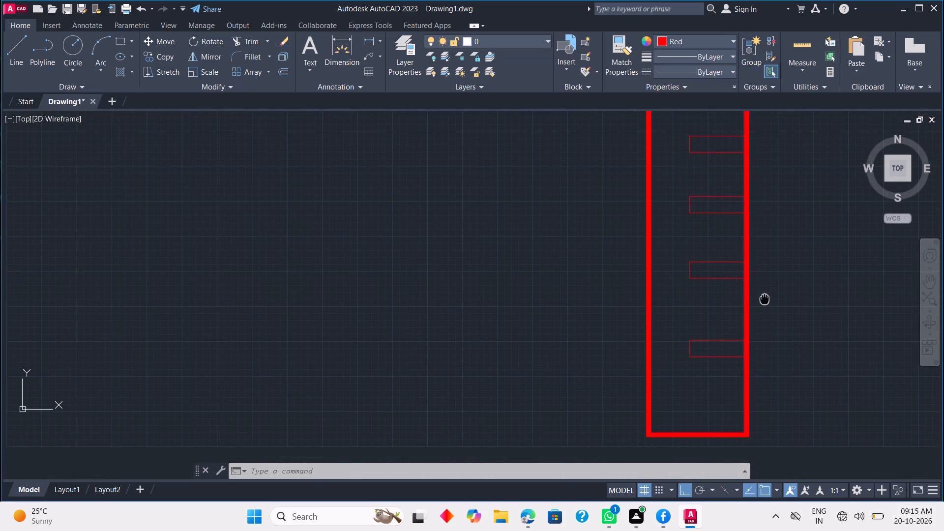
middle_drag(765, 298, 795, 228)
scroll(794, 228, up, 1)
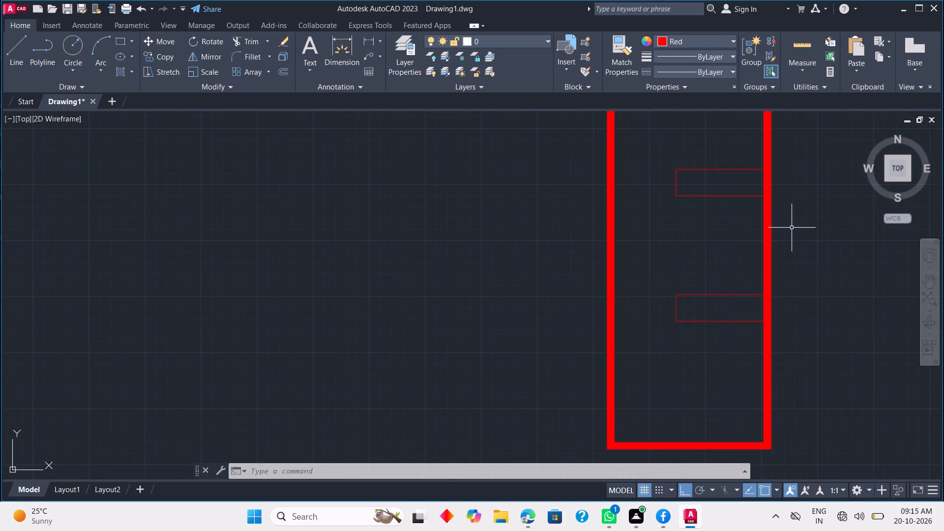
middle_drag(792, 228, 796, 277)
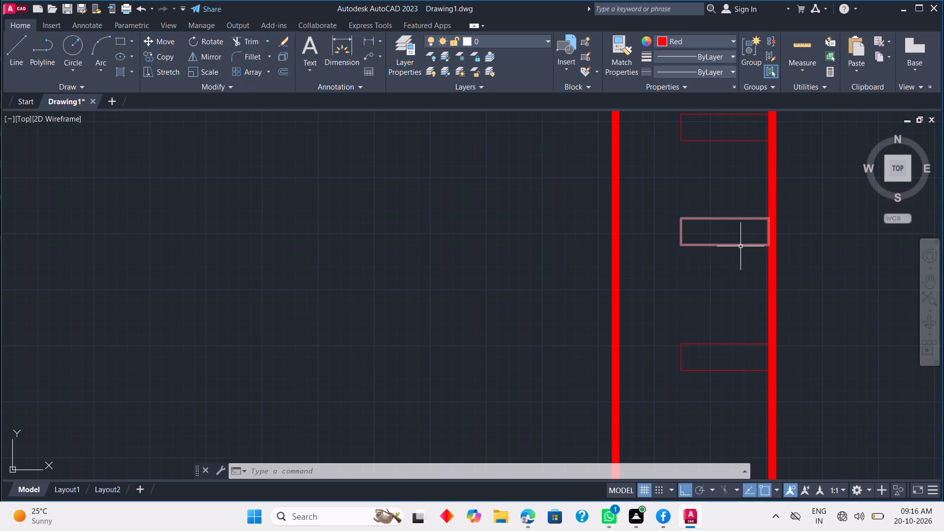
click(741, 246)
right_click(814, 257)
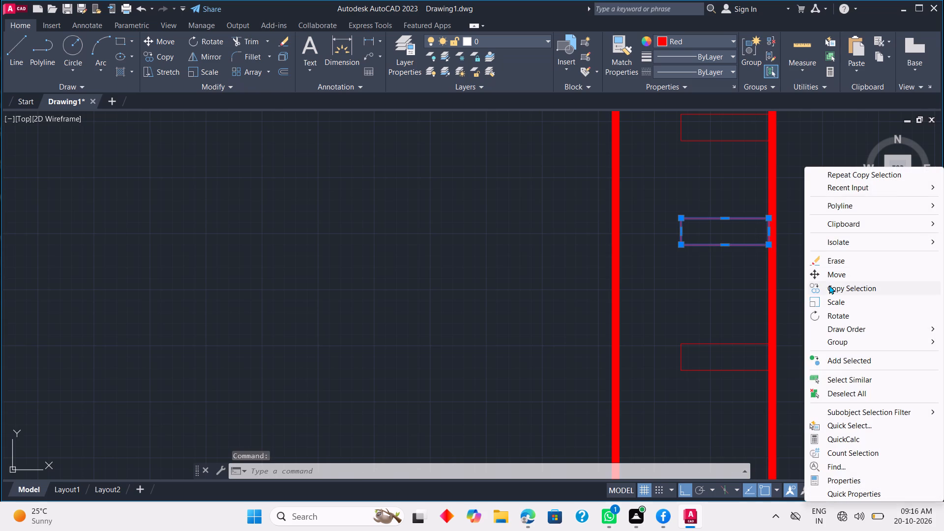
click(829, 274)
click(771, 219)
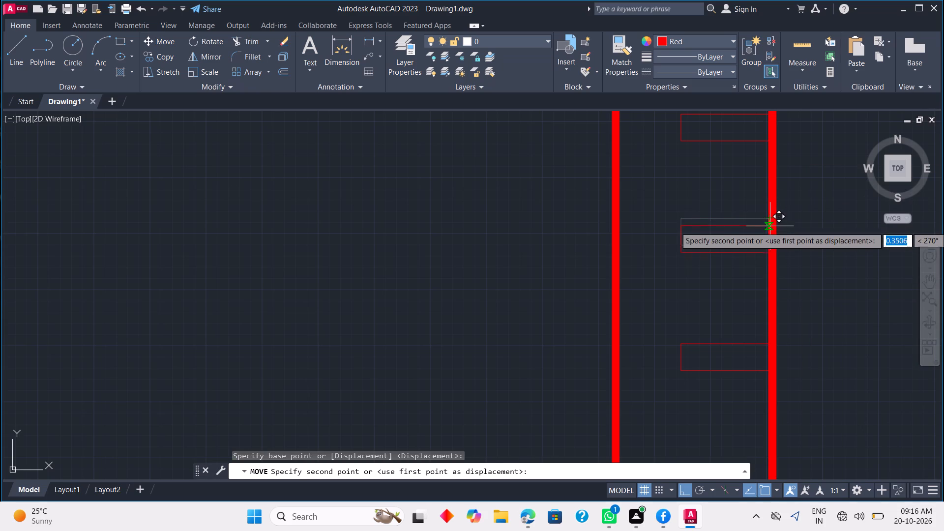
click(770, 230)
key(Escape)
scroll(806, 226, down, 3)
middle_drag(806, 226, 780, 314)
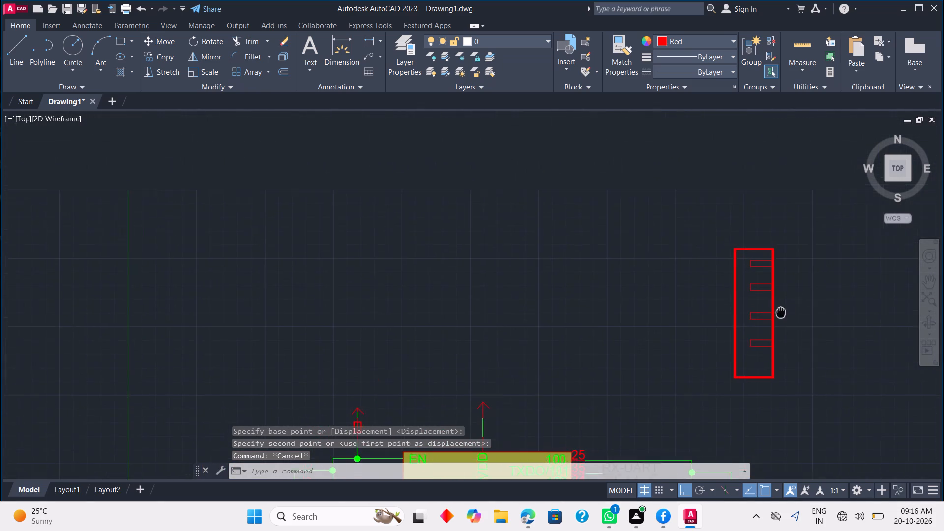
Draw a rectangle about 3.8 by 1.0 units just inside the lowest small pin rectangle, leaving a thin even gap.
middle_drag(780, 314, 779, 316)
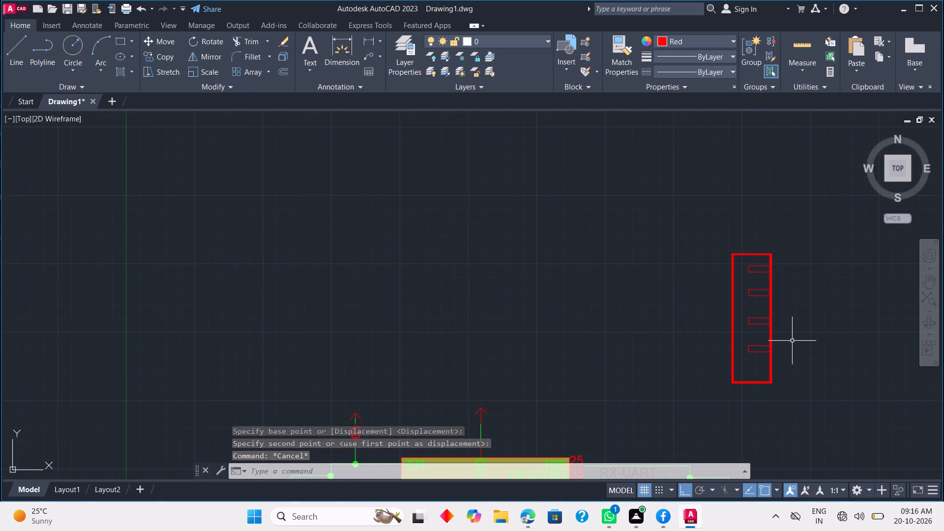
scroll(785, 342, up, 2)
scroll(746, 356, up, 2)
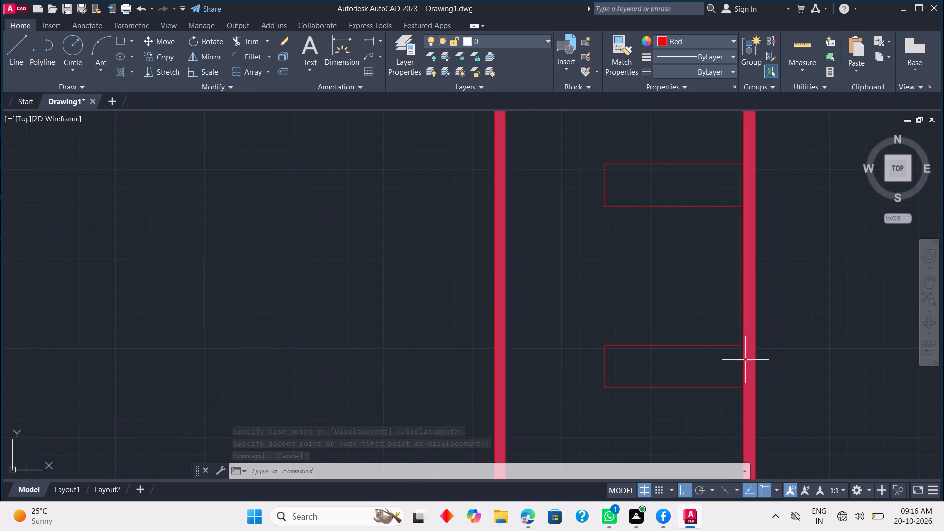
scroll(700, 373, up, 2)
text(RE)
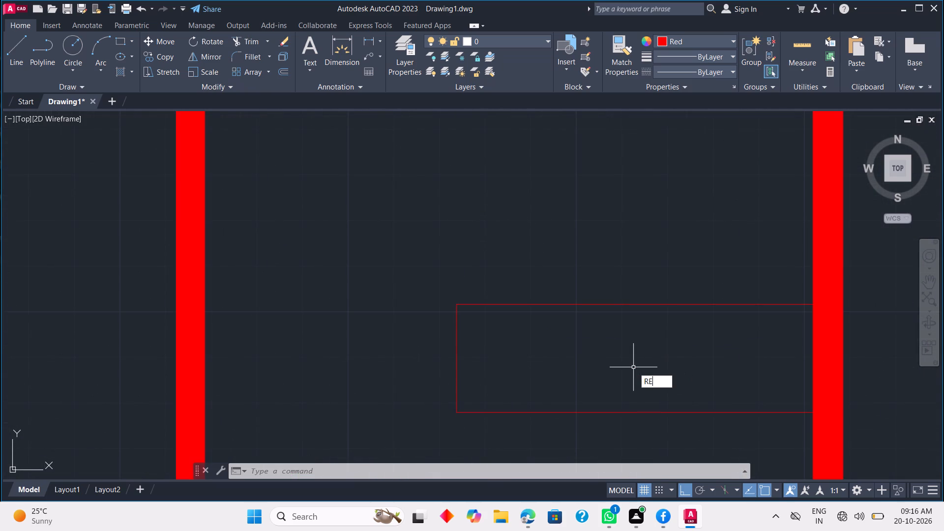
text(C)
key(space)
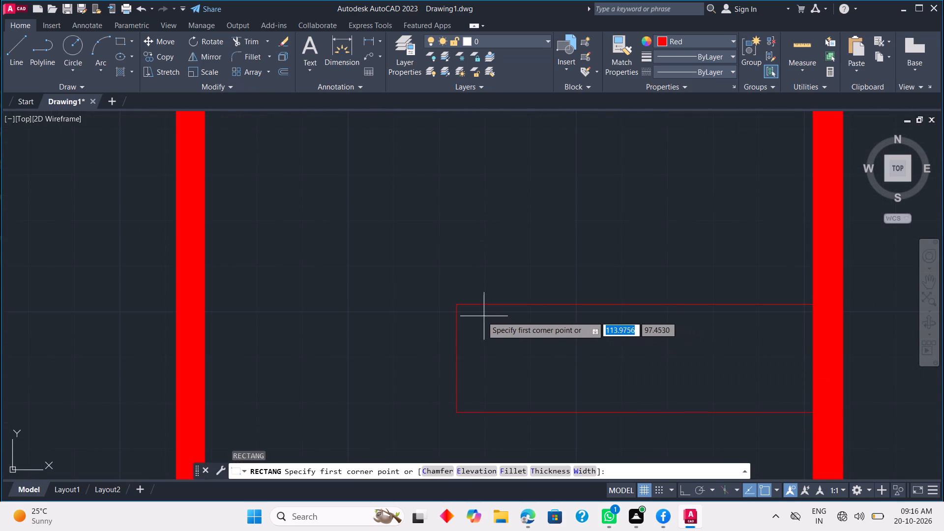
scroll(481, 312, up, 2)
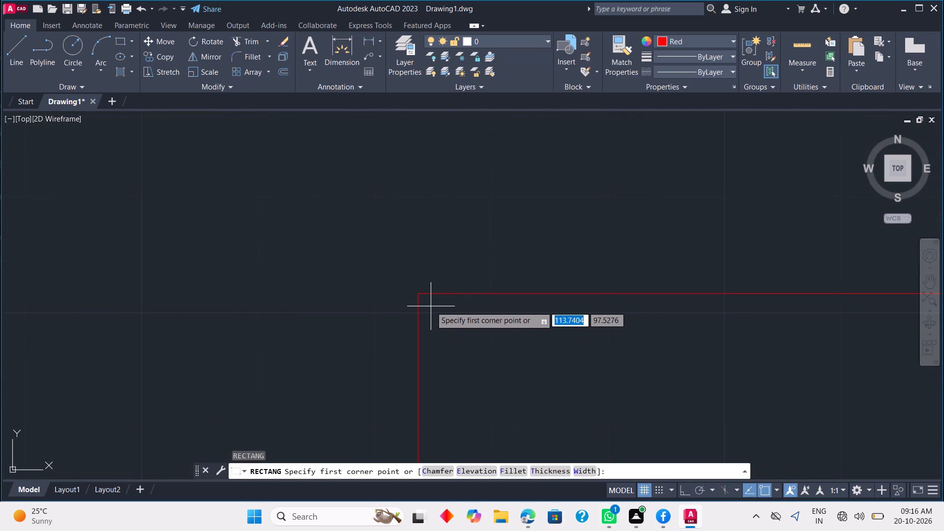
click(431, 306)
middle_drag(579, 381, 560, 282)
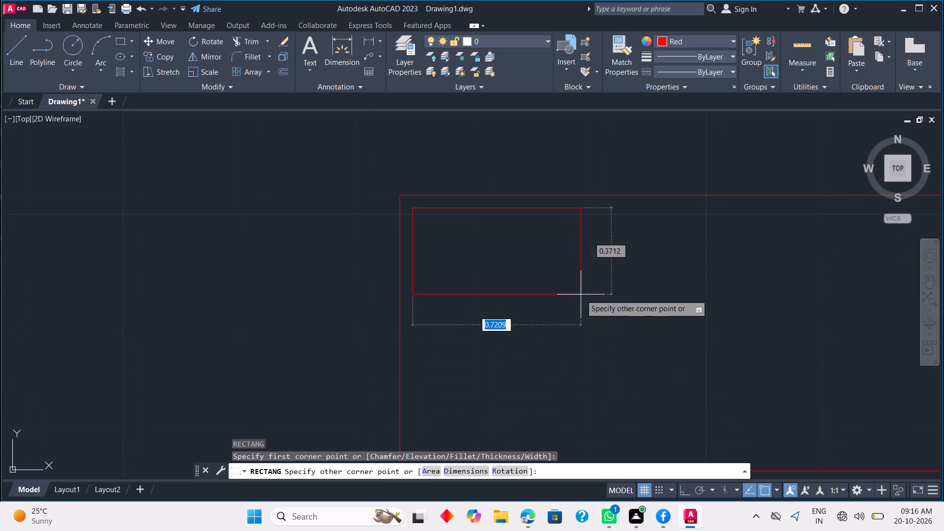
scroll(715, 382, down, 2)
middle_drag(736, 389, 558, 336)
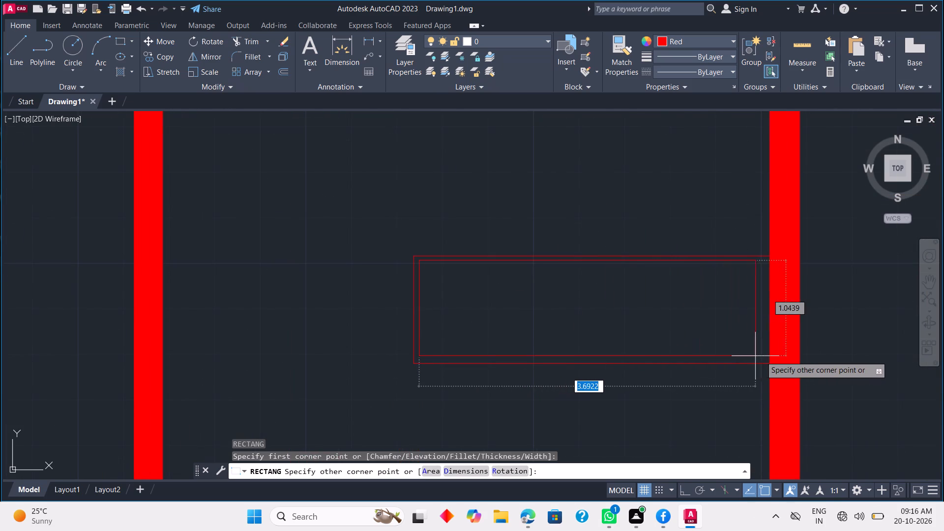
scroll(766, 356, up, 2)
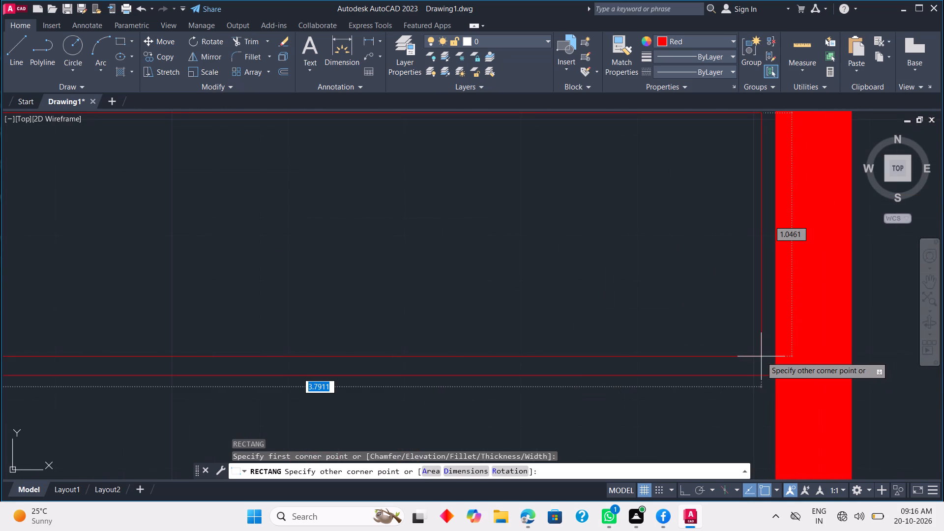
click(759, 357)
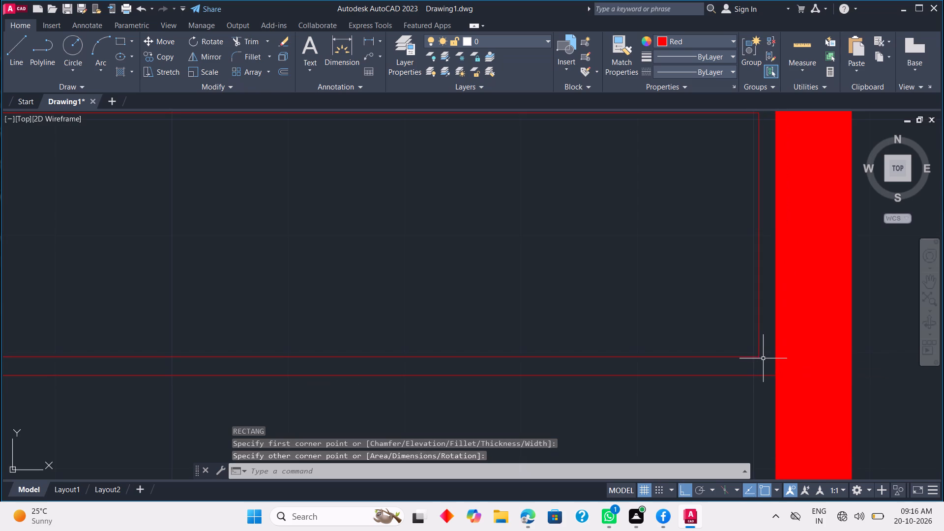
key(Escape)
Fill the gap between the two nested rectangles of the lowest pin with a solid red hatch.
scroll(763, 353, down, 3)
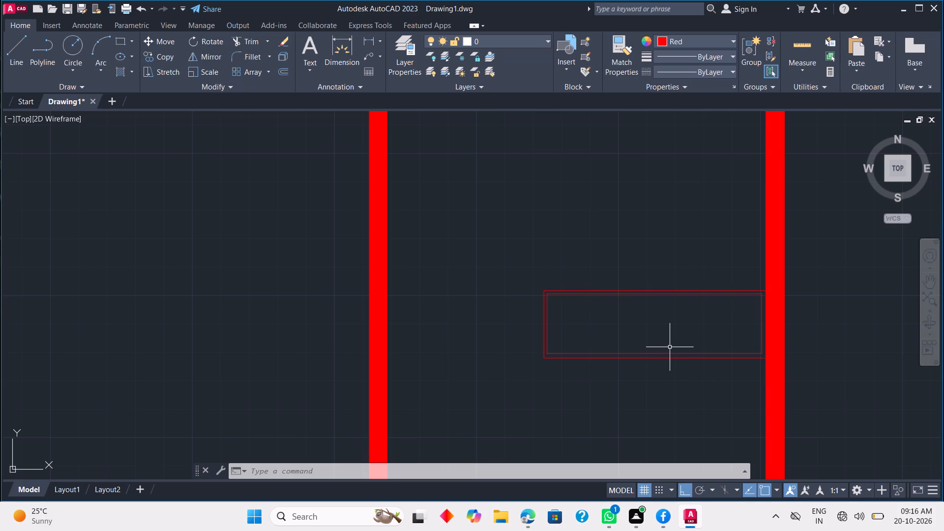
text(H)
key(space)
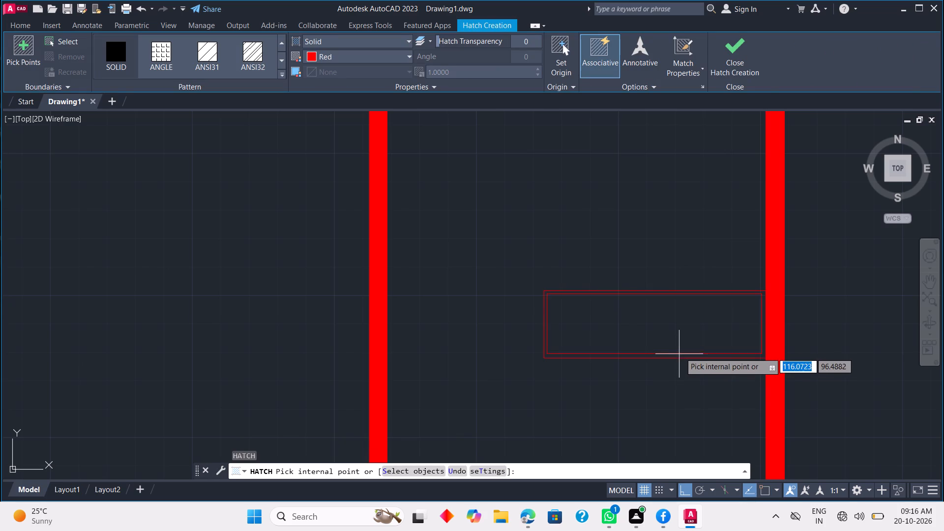
scroll(679, 360, up, 3)
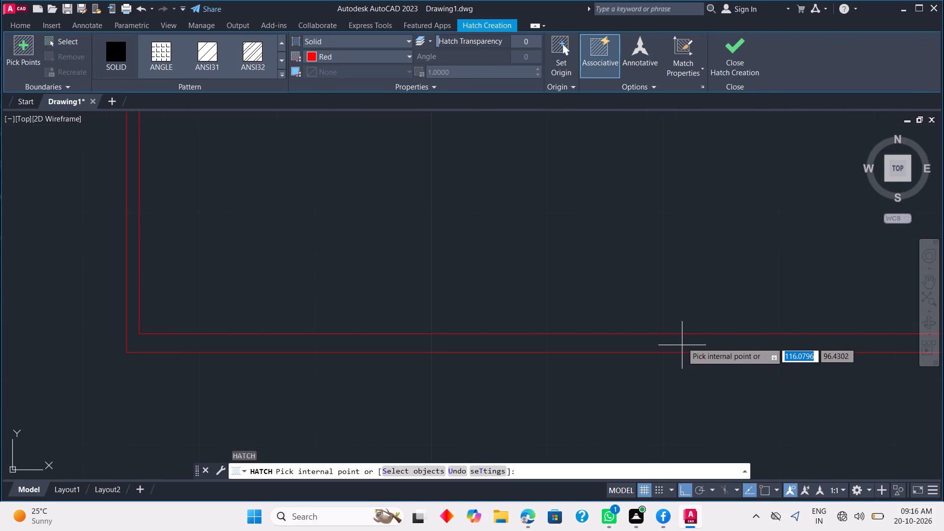
click(682, 341)
scroll(679, 345, down, 8)
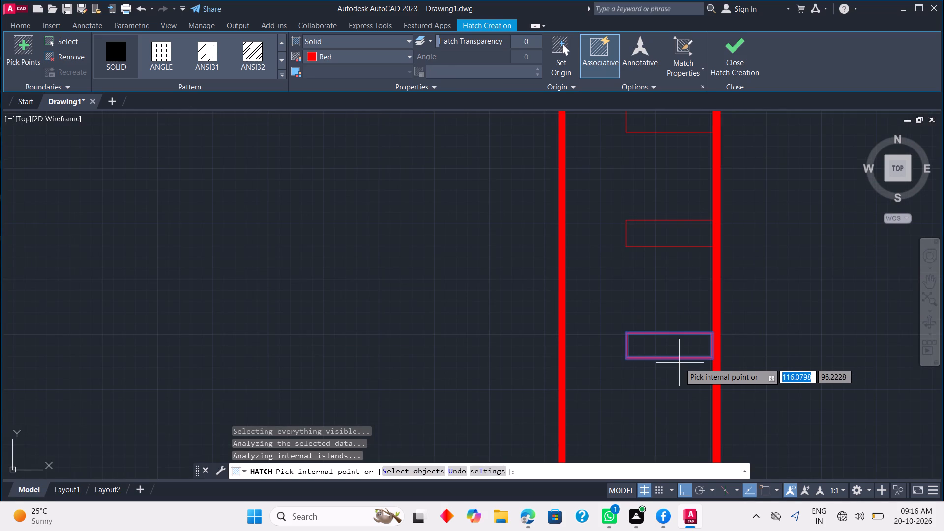
key(Escape)
Delete the three thin-outlined small rectangles above the hatched pin.
middle_drag(676, 271, 676, 287)
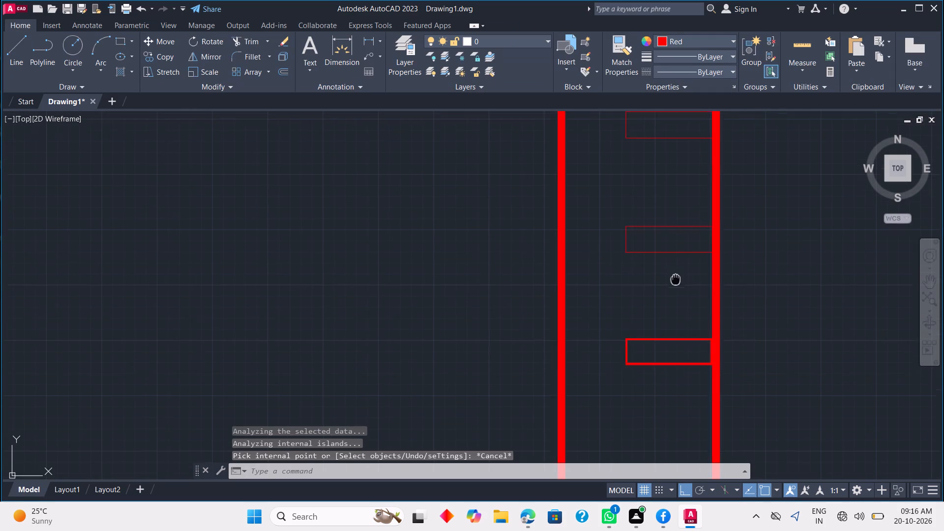
middle_drag(676, 287, 668, 328)
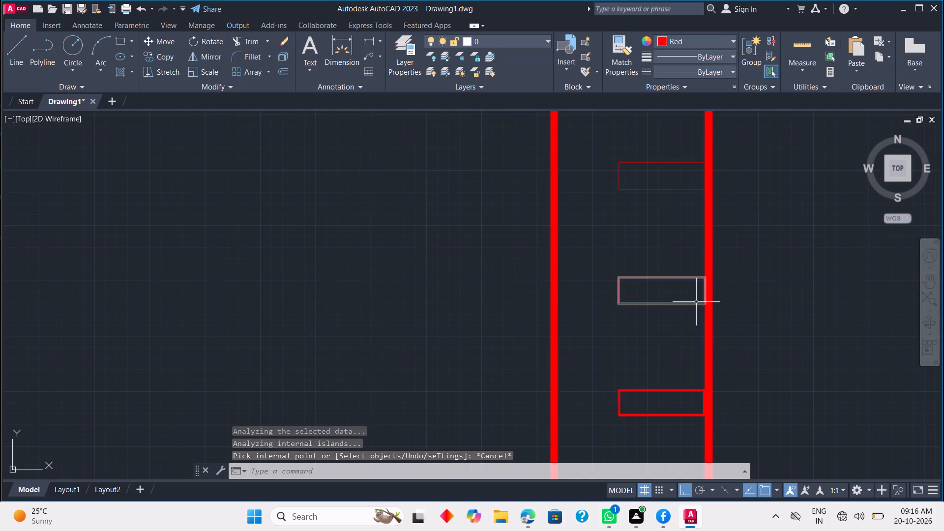
click(695, 303)
click(675, 190)
middle_drag(675, 190, 677, 324)
click(678, 227)
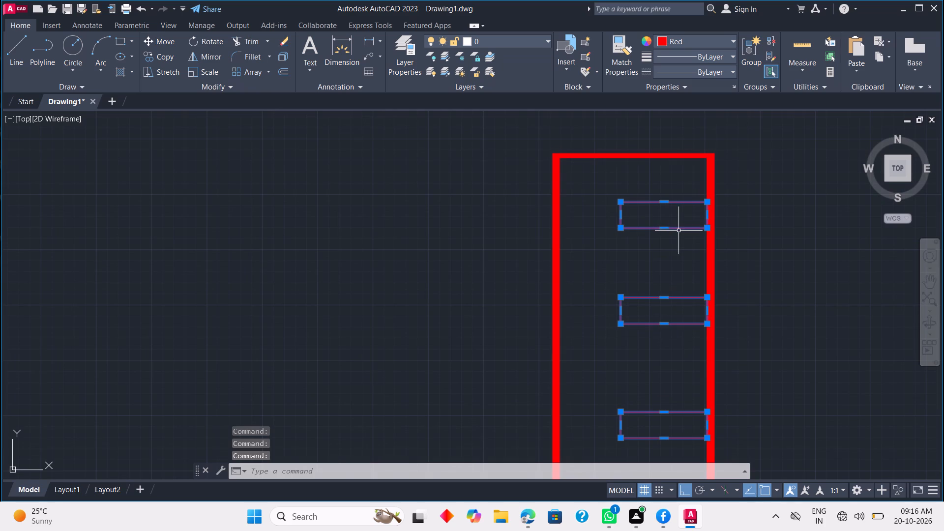
key(Delete)
Copy the hatched pin rectangle straight up the frame's right inner edge three times, spaced roughly evenly, using its upper-right corner as base point.
scroll(679, 235, down, 3)
scroll(670, 325, up, 3)
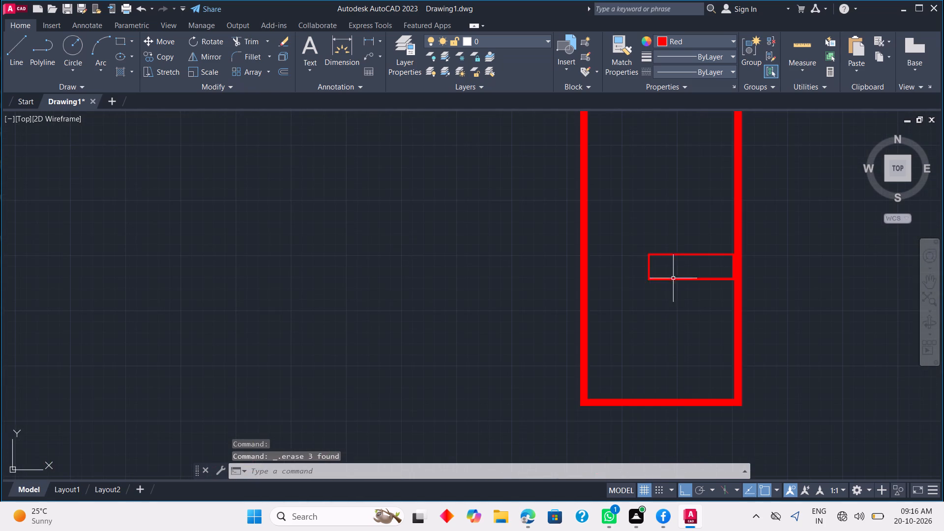
click(634, 238)
click(739, 307)
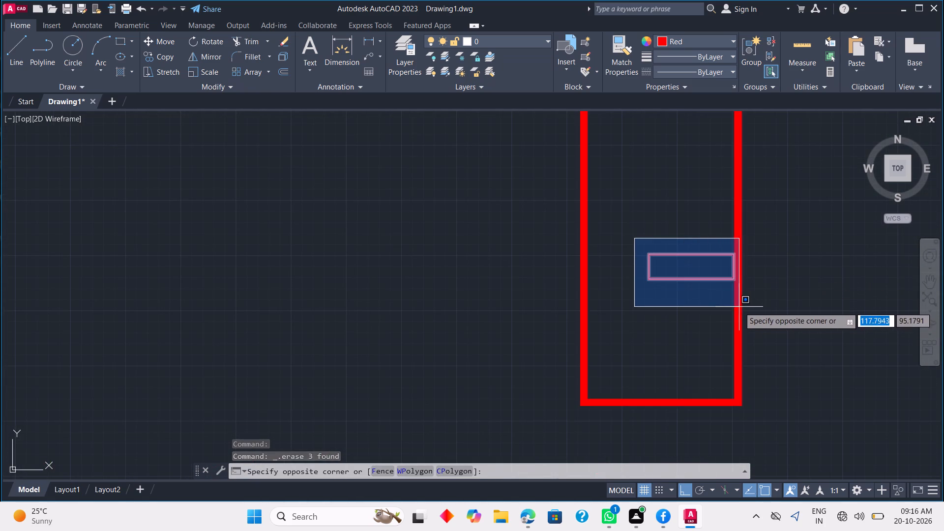
right_click(744, 301)
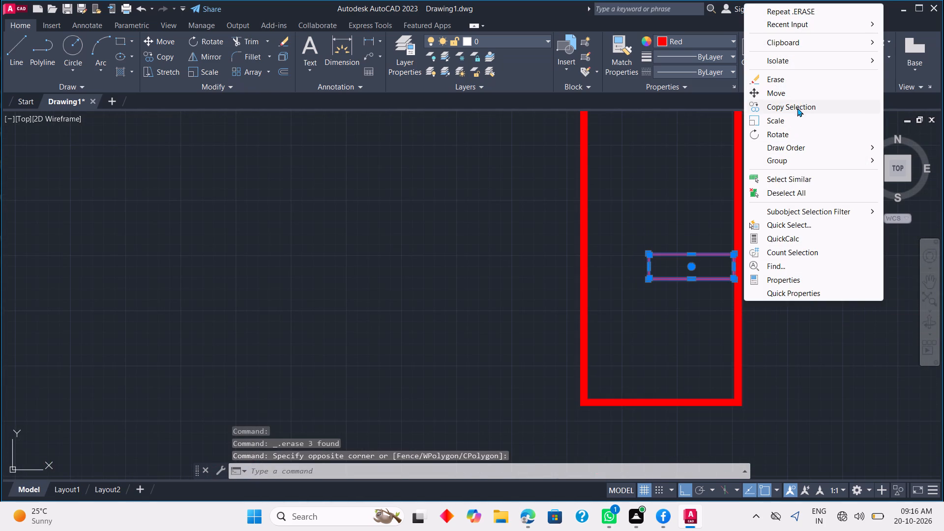
click(797, 108)
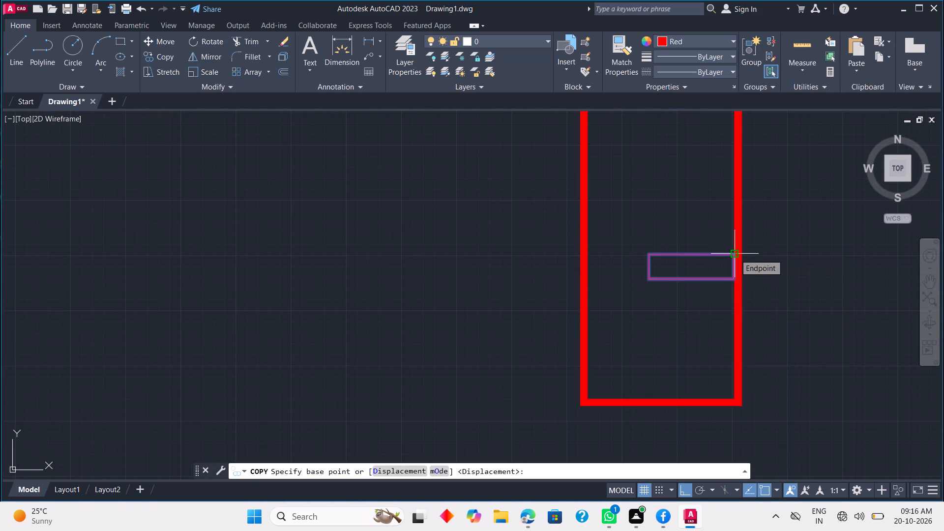
click(735, 254)
middle_drag(733, 175, 753, 314)
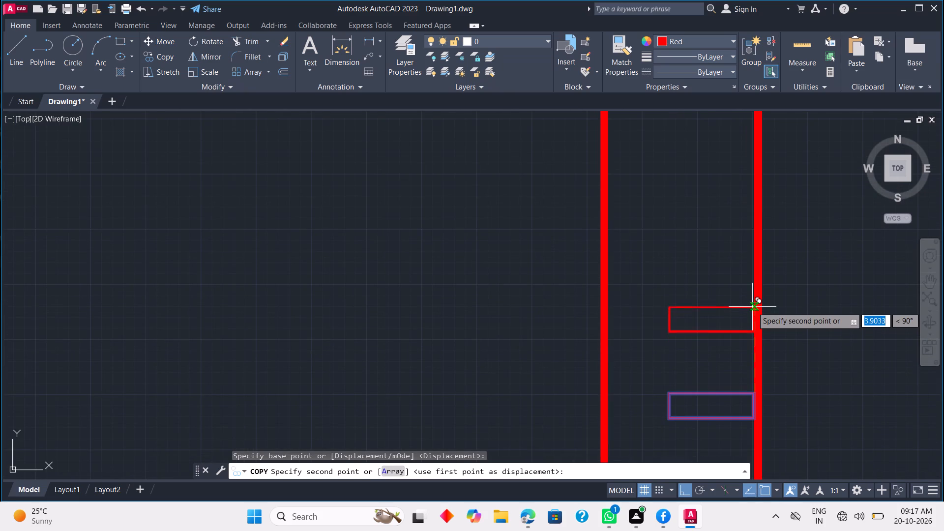
click(751, 280)
middle_drag(751, 269, 750, 341)
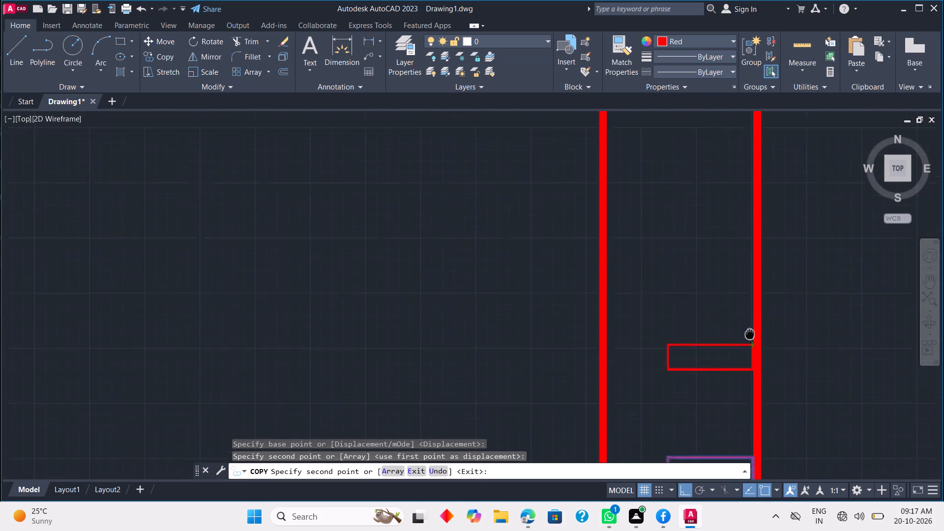
middle_drag(750, 341, 749, 363)
click(750, 270)
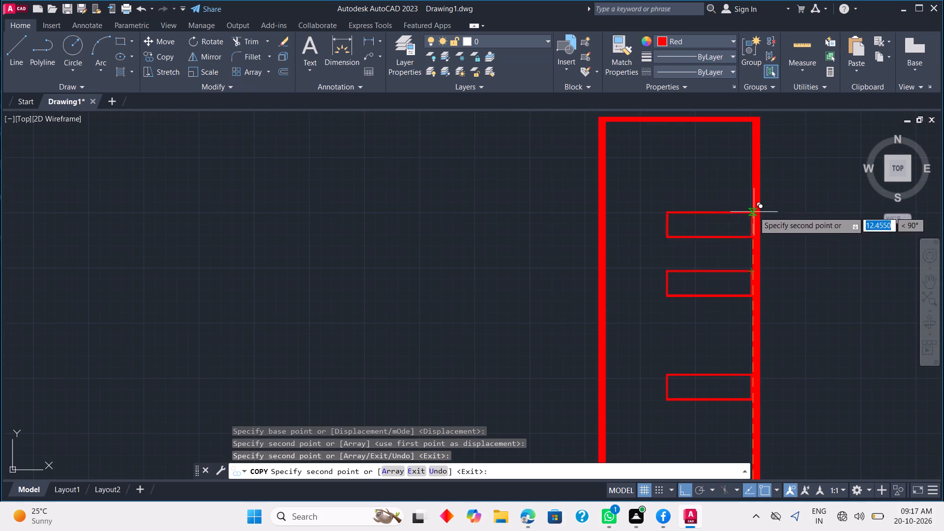
click(759, 157)
key(grave)
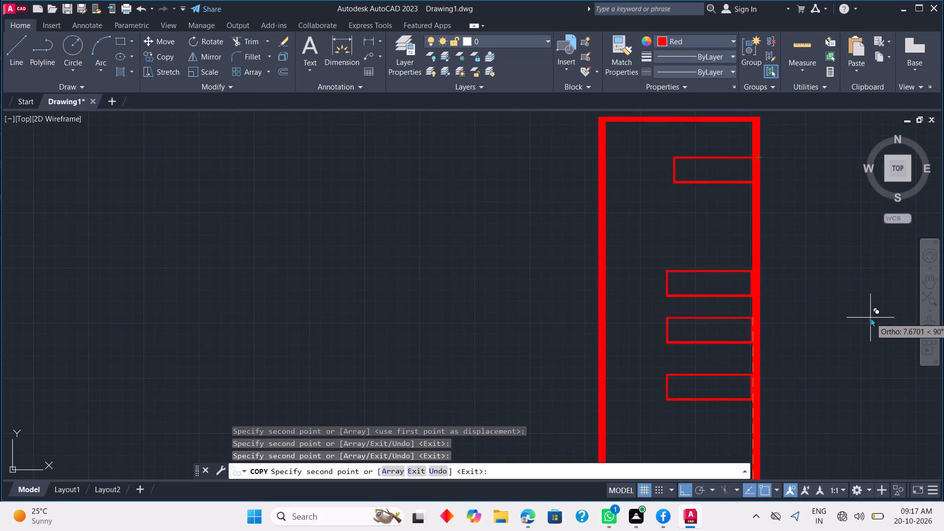
scroll(858, 321, down, 2)
key(Escape)
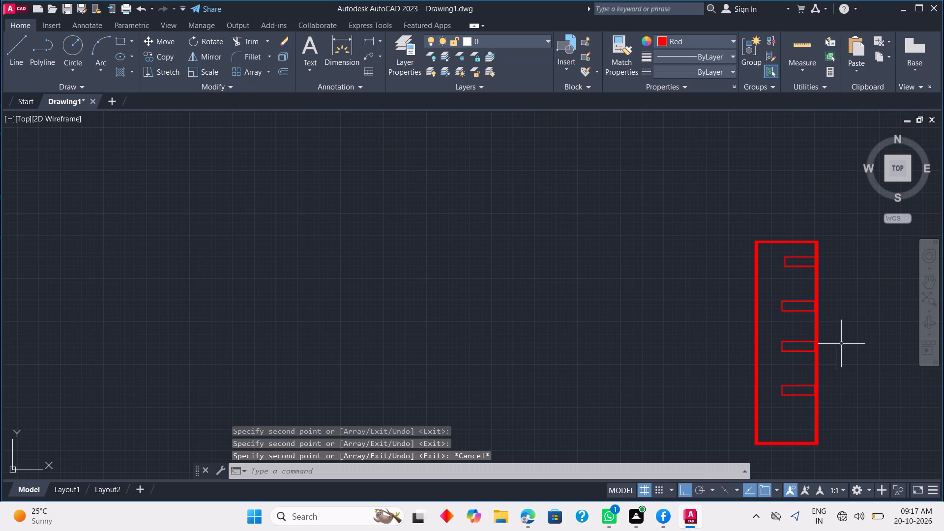
Shorten the tall frame by stretching its inner bottom edge up about 2.9 units and its outer bottom edge up to just below it.
scroll(841, 344, down, 1)
middle_drag(841, 344, 698, 299)
scroll(693, 346, up, 2)
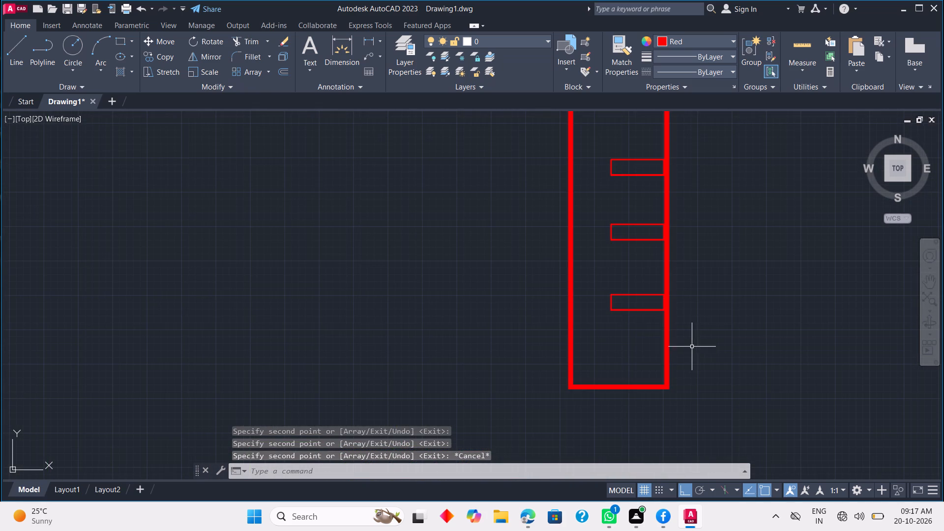
scroll(696, 313, down, 3)
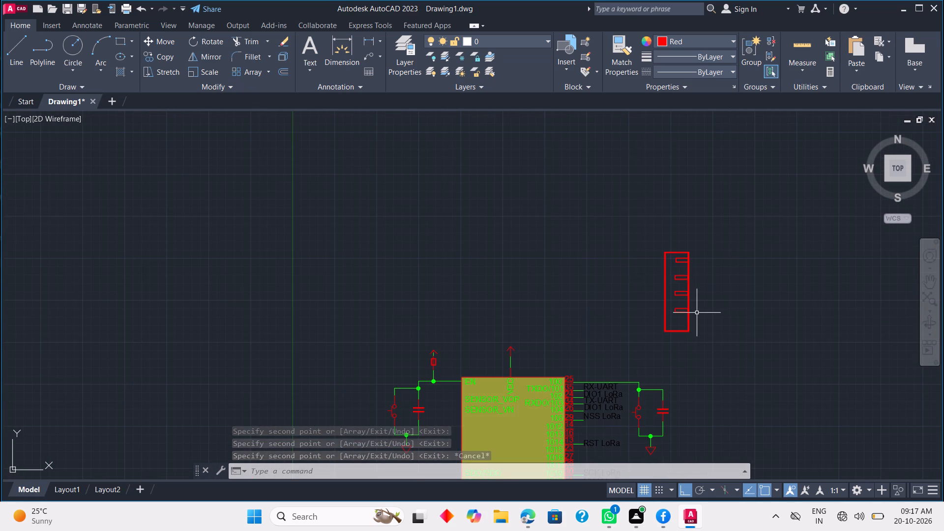
scroll(697, 328, up, 2)
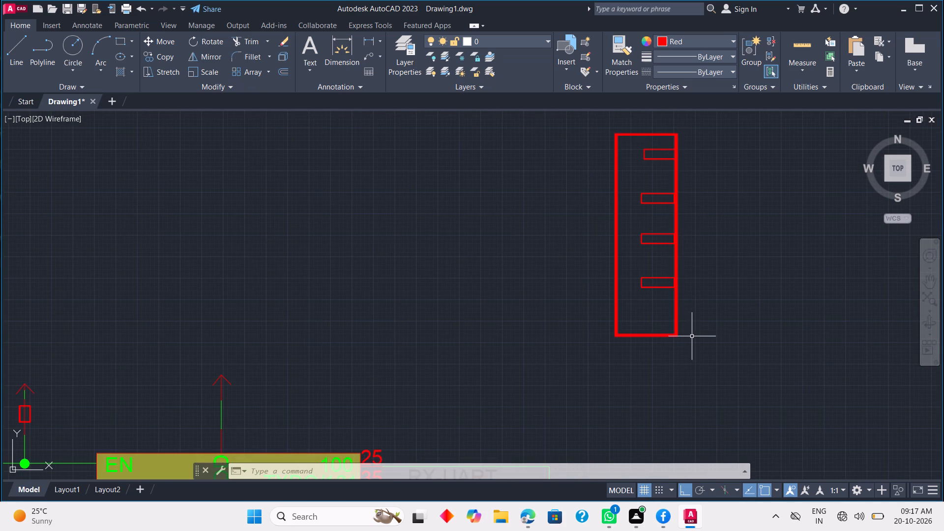
scroll(676, 339, up, 3)
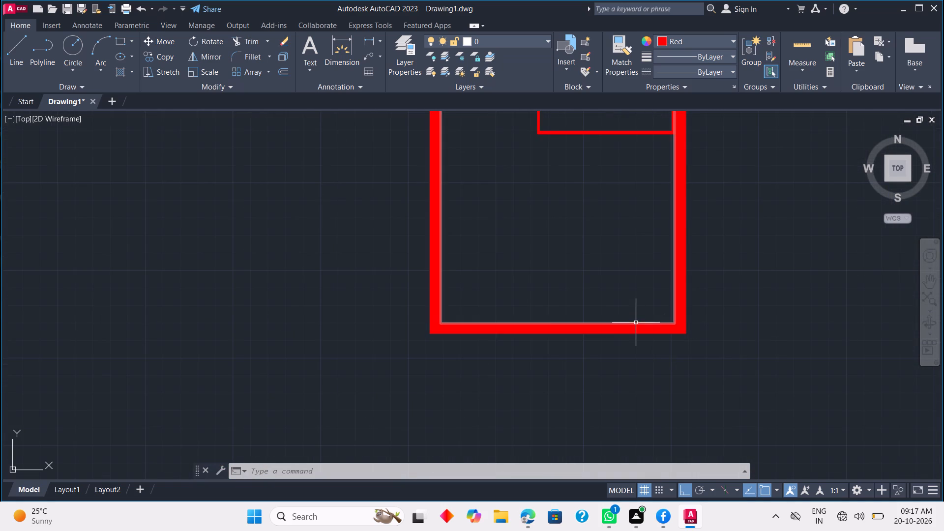
click(636, 322)
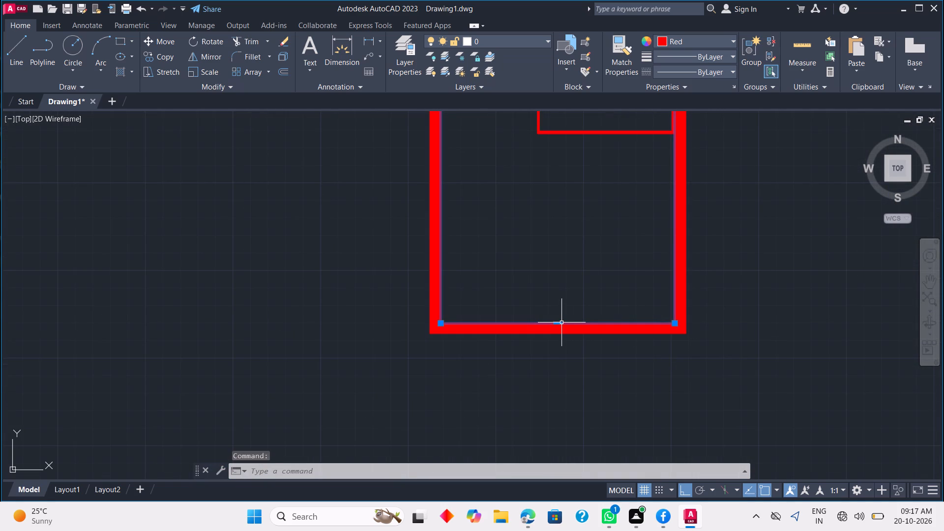
click(561, 322)
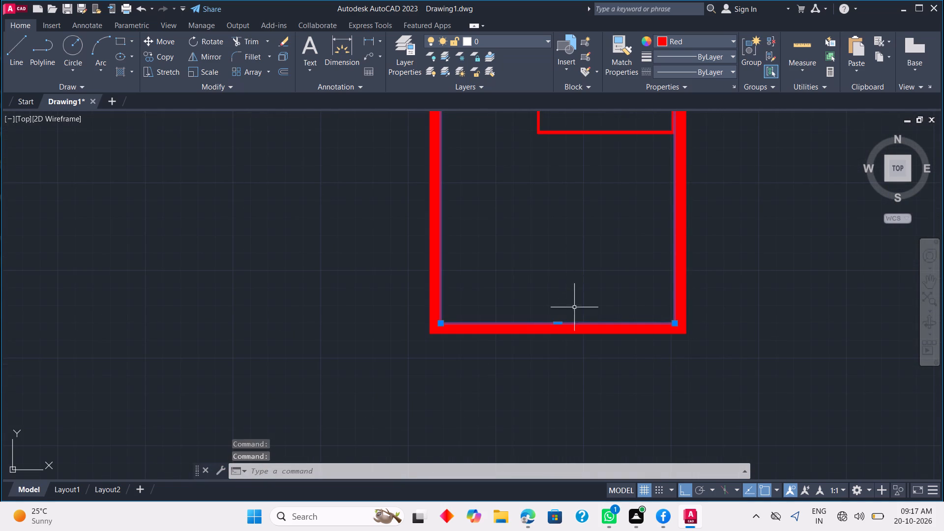
drag(560, 323, 560, 315)
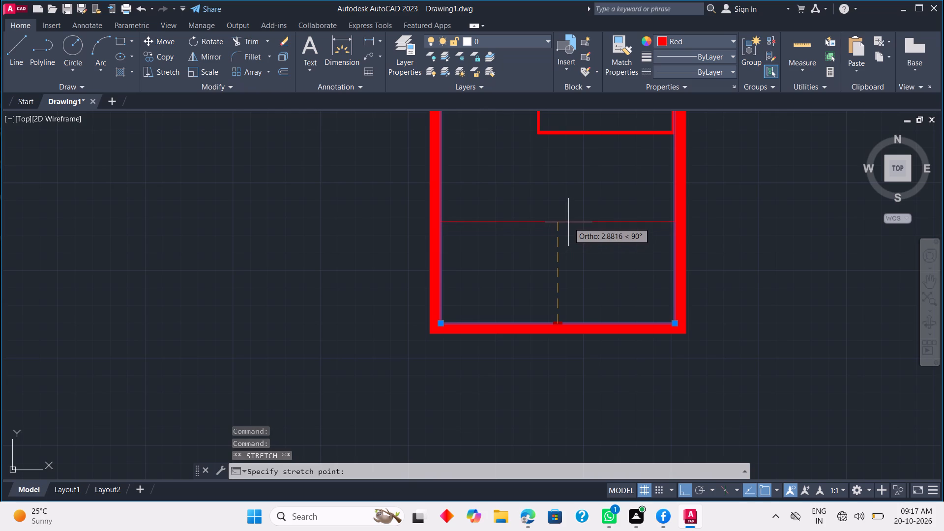
click(568, 222)
click(579, 333)
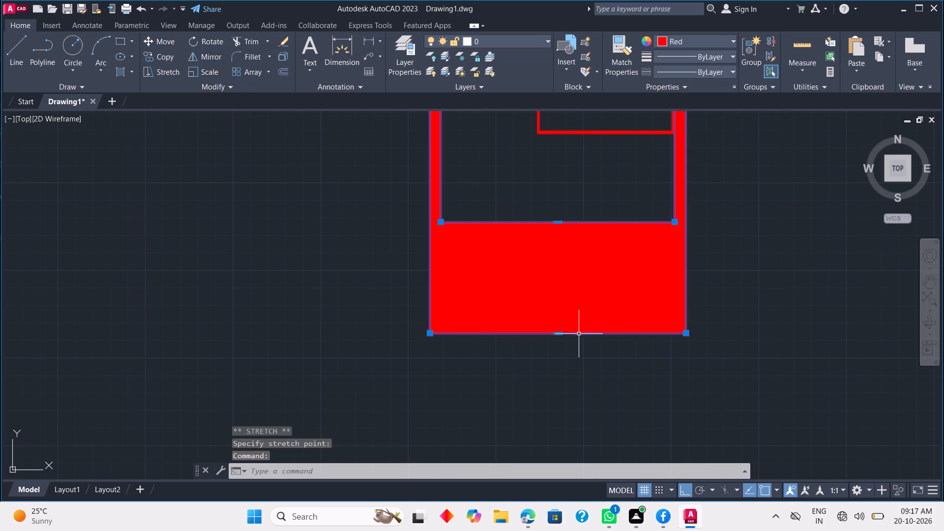
click(556, 332)
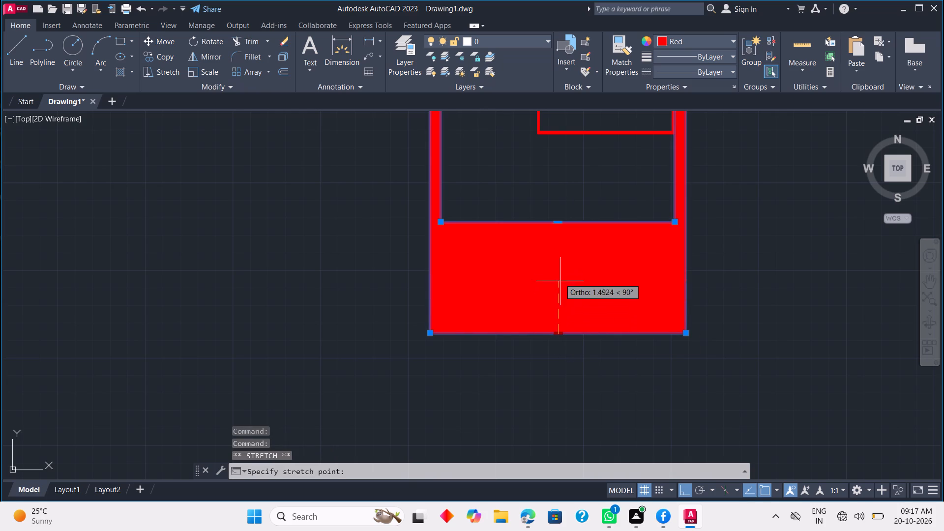
click(562, 237)
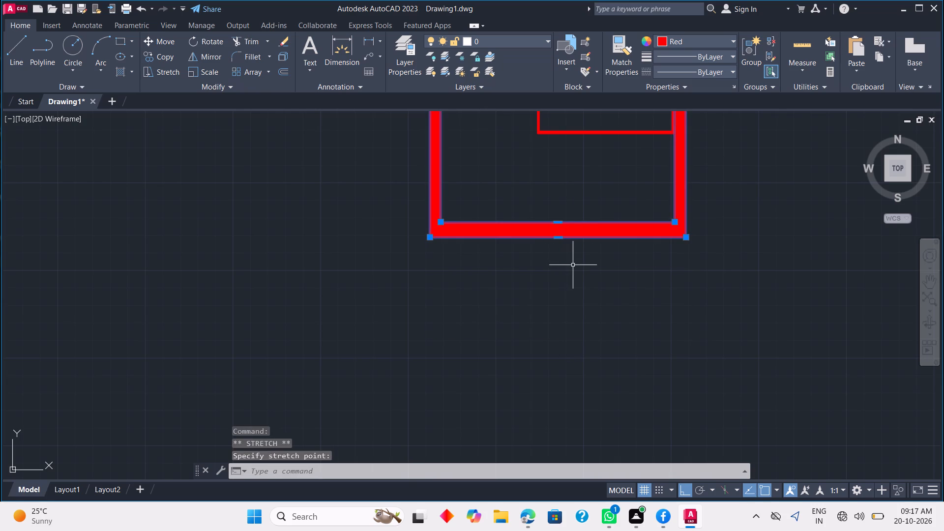
Stretch the connector frame's outer bottom edge slightly up so the bottom border becomes thinner, closer to the side borders.
click(564, 238)
click(564, 232)
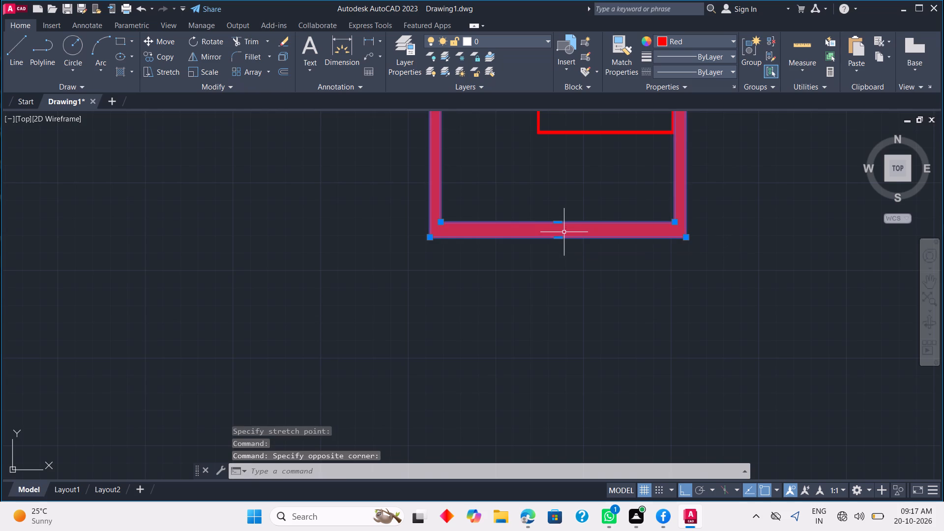
click(560, 238)
click(560, 232)
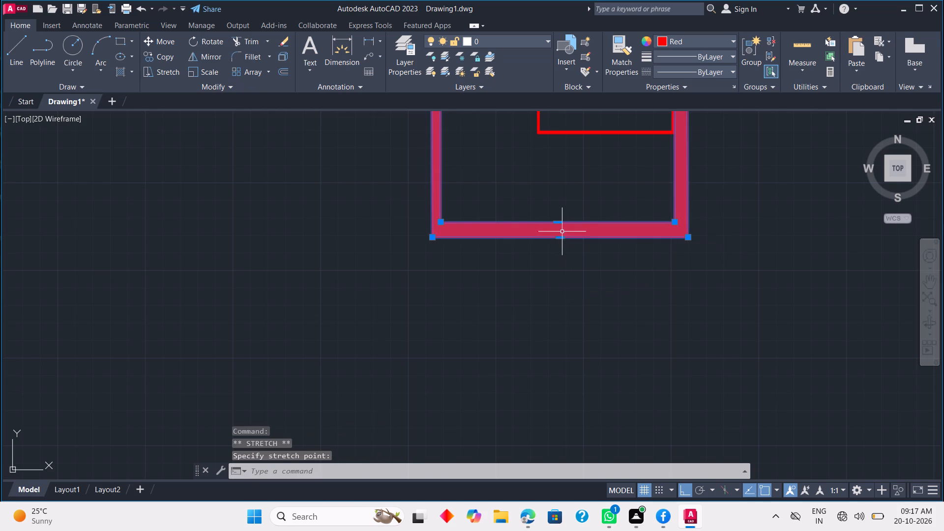
click(562, 237)
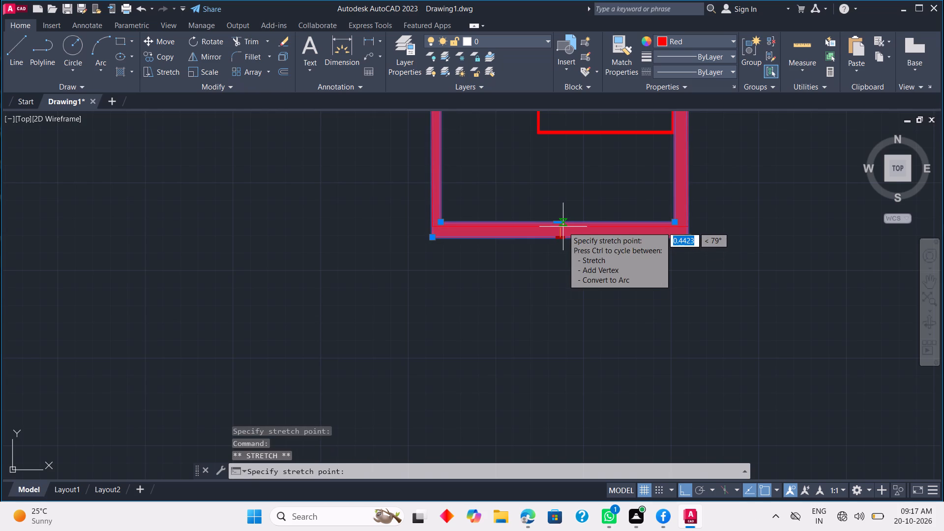
click(563, 231)
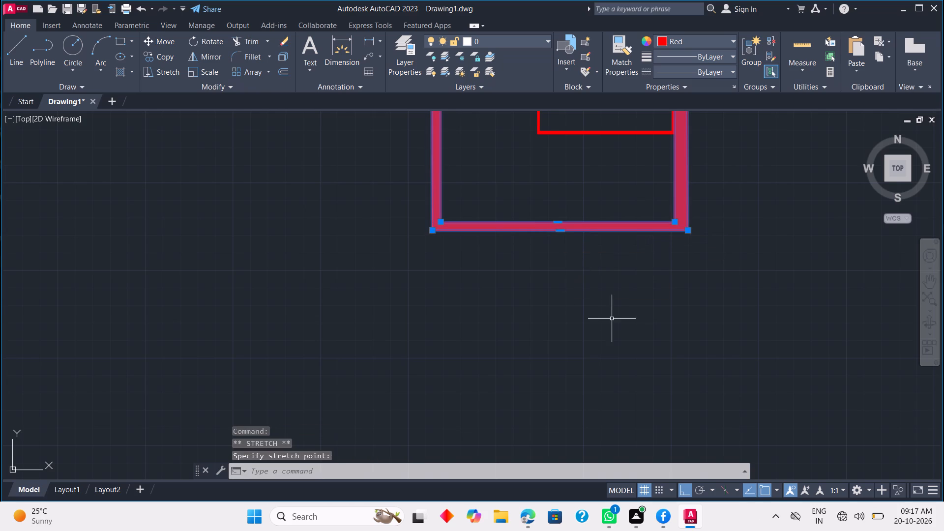
key(Escape)
Move the whole red connector symbol down, closer to the switch and capacitor branch beside the chip's pin 25.
scroll(619, 314, down, 6)
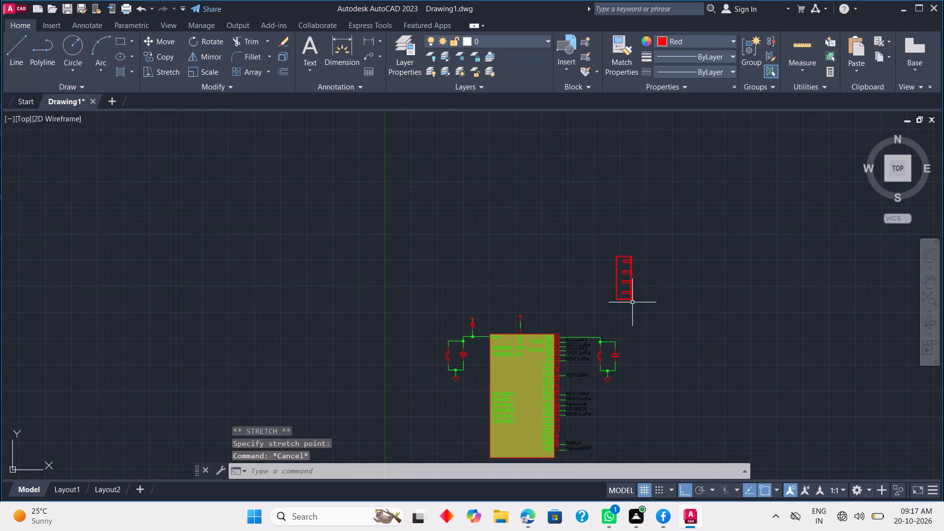
scroll(644, 302, up, 1)
middle_drag(641, 306, 659, 337)
drag(549, 215, 693, 311)
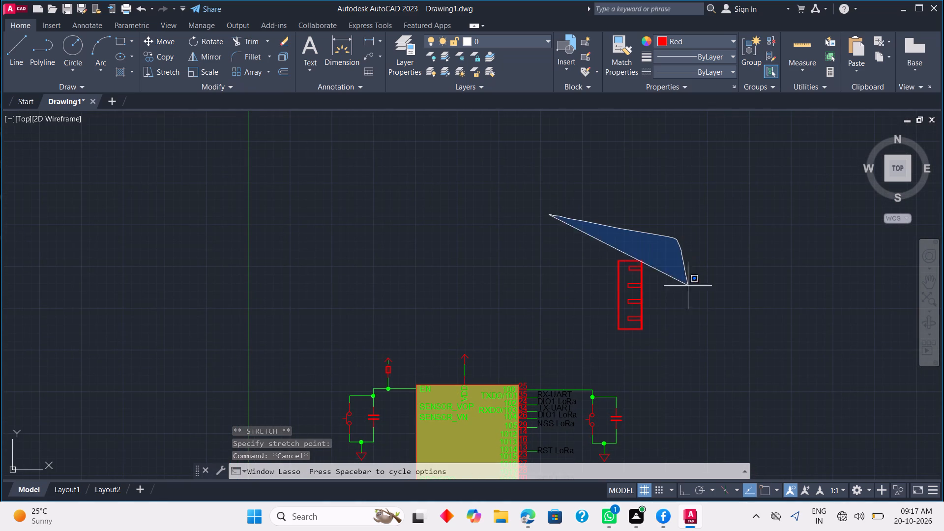
drag(693, 311, 598, 348)
right_click(649, 353)
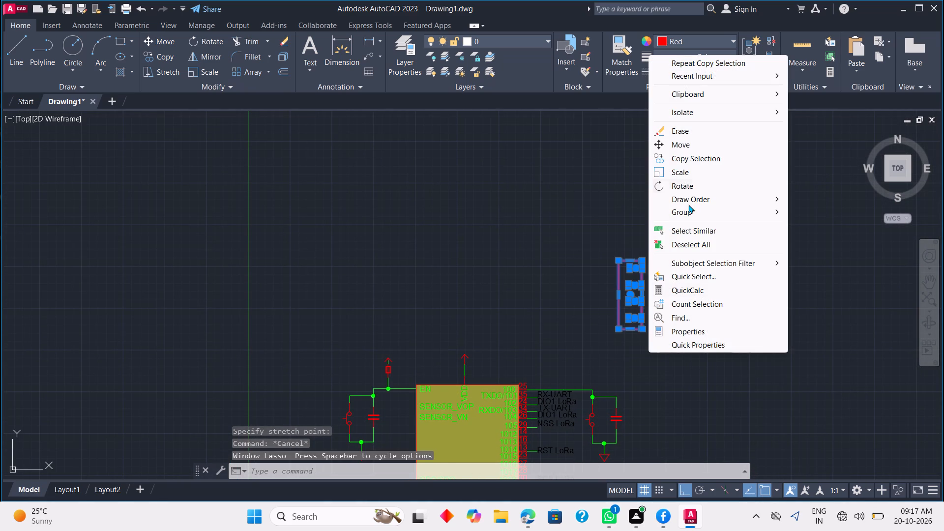
click(690, 148)
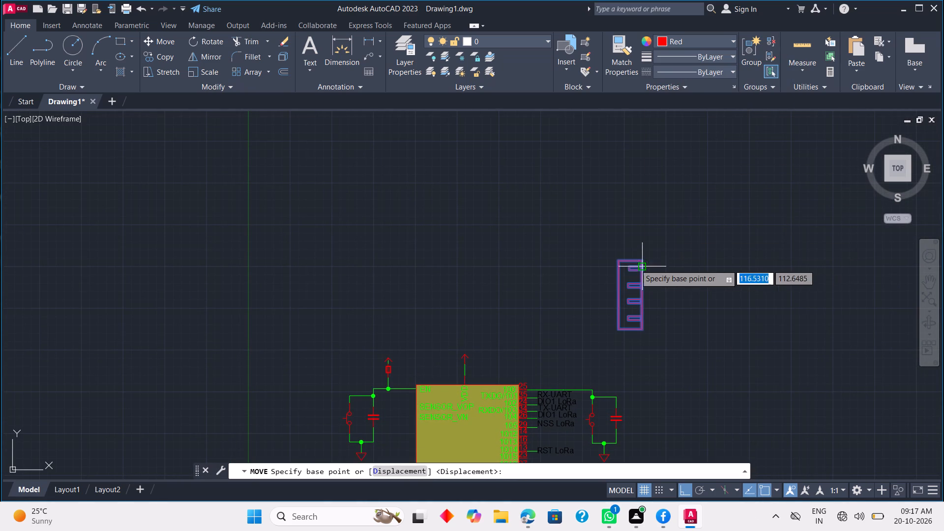
click(621, 260)
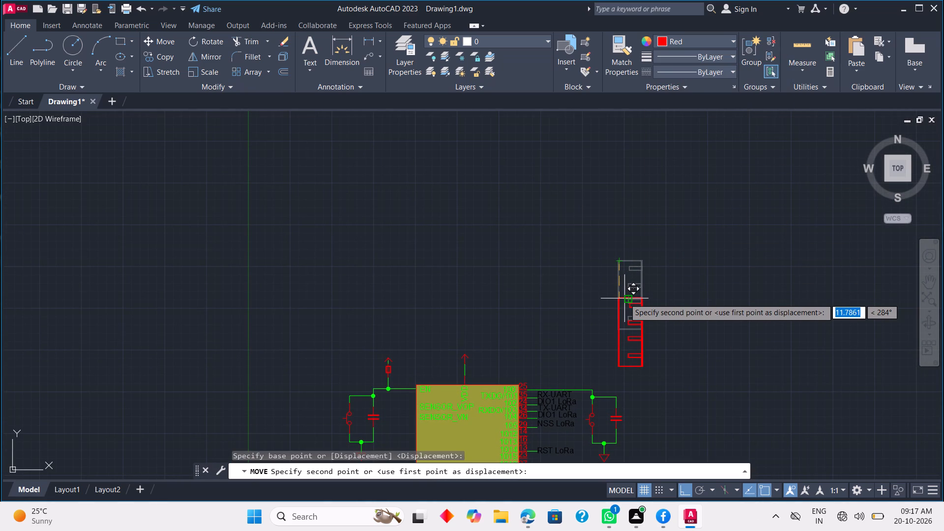
click(625, 310)
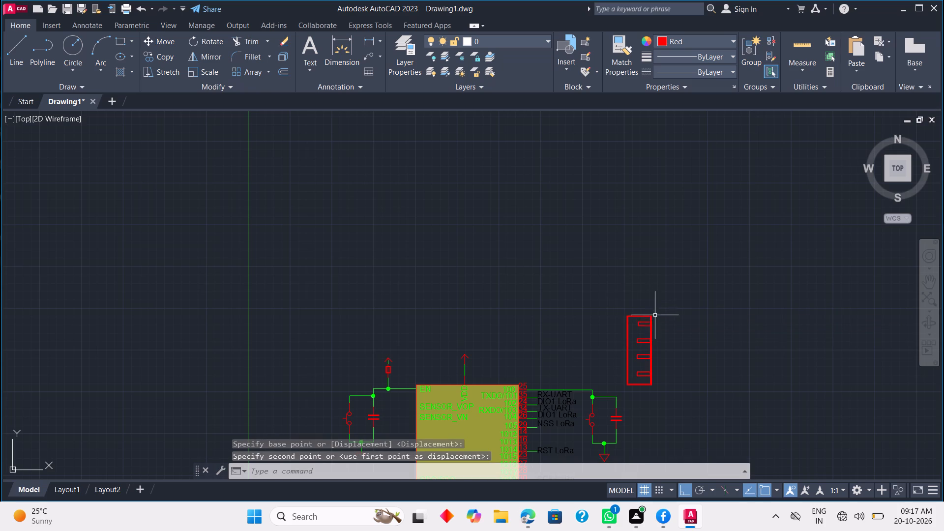
Move the red connector symbol horizontally toward the chip so it sits directly above the pin 25 switch and capacitor branch.
middle_drag(677, 354, 701, 311)
drag(632, 250, 660, 255)
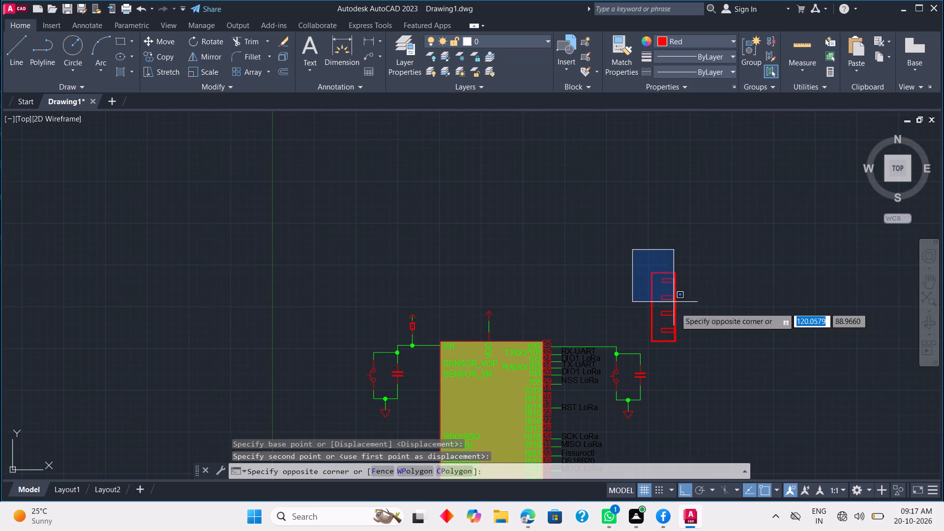
click(701, 348)
right_click(729, 280)
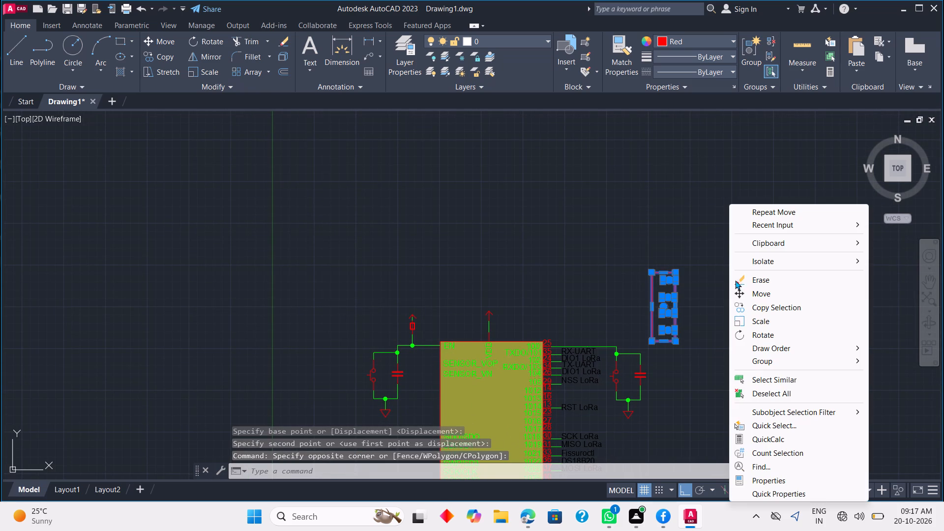
click(765, 292)
click(653, 270)
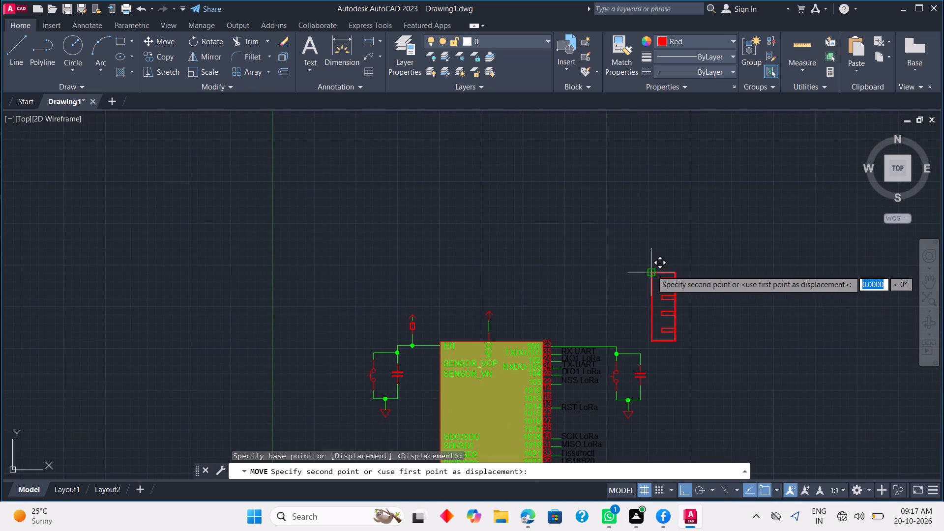
drag(630, 265, 632, 257)
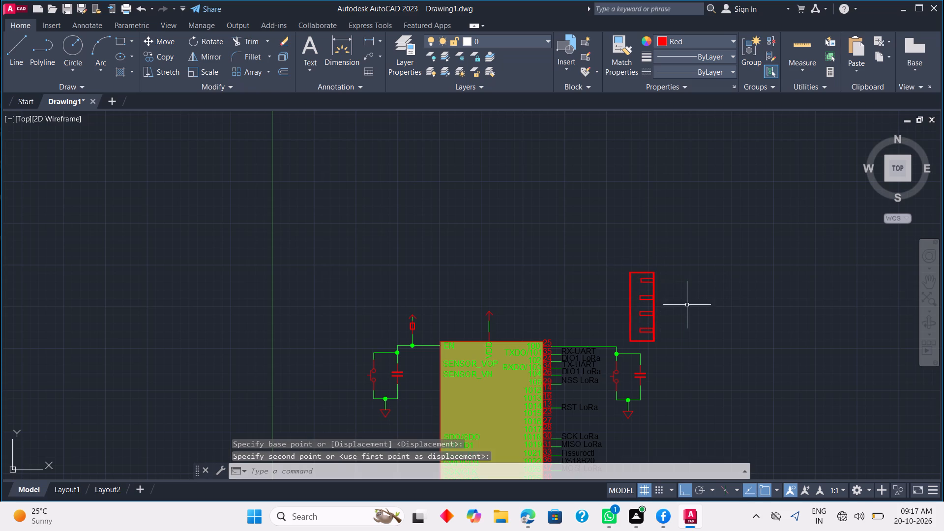
Delete the horizontal green wire that joins the chip's EN pin to the resistor and capacitor branch.
scroll(687, 305, down, 2)
middle_drag(694, 345, 708, 312)
scroll(694, 329, up, 2)
middle_drag(685, 340, 718, 333)
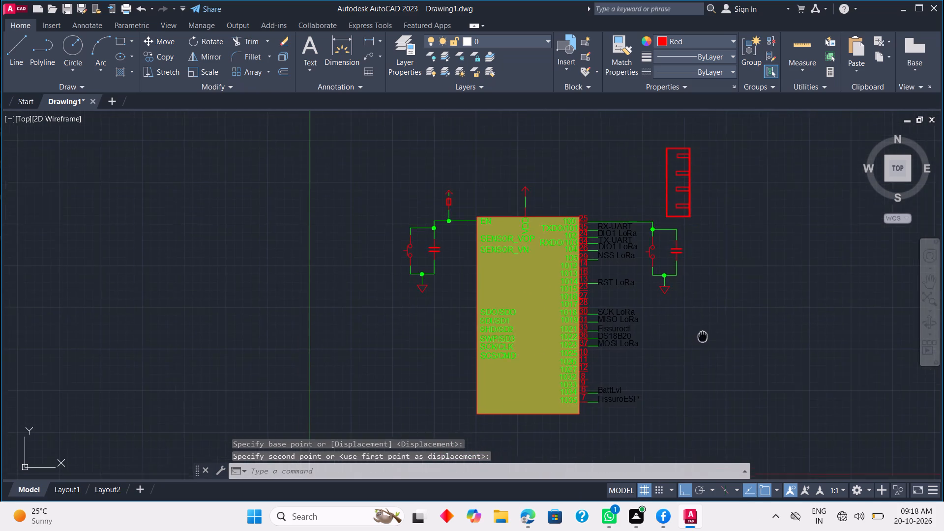
middle_drag(718, 333, 759, 325)
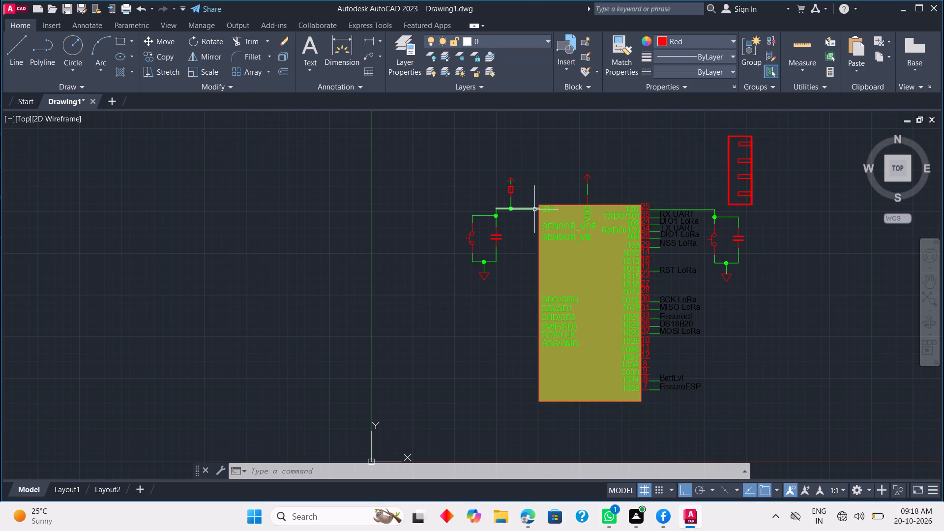
scroll(535, 200, up, 1)
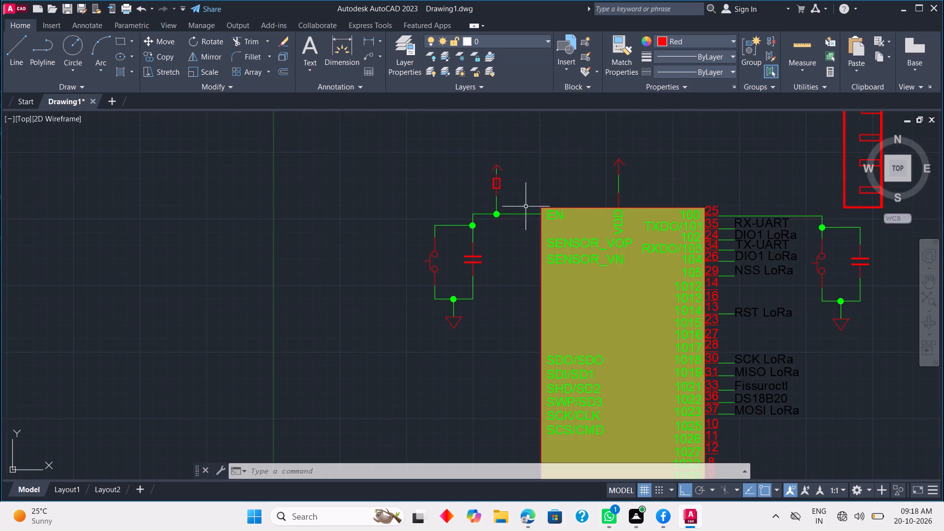
scroll(540, 201, up, 2)
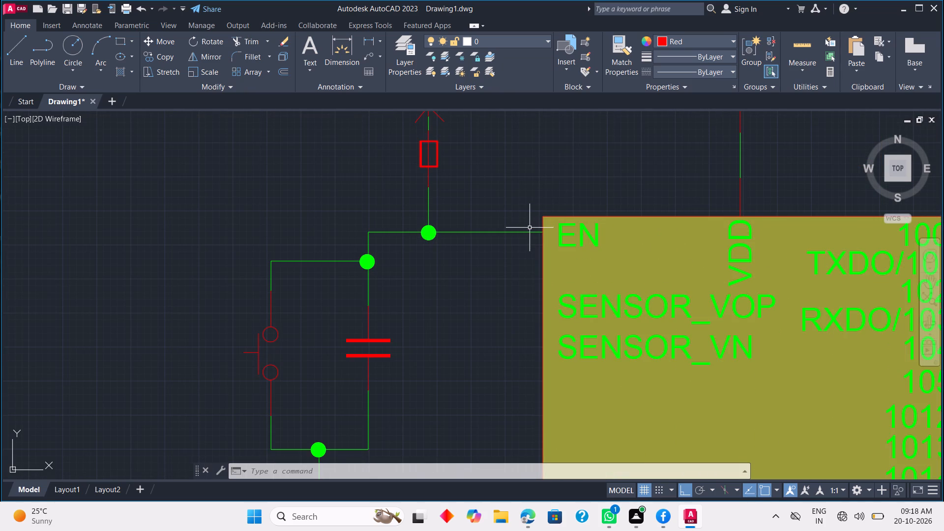
click(524, 233)
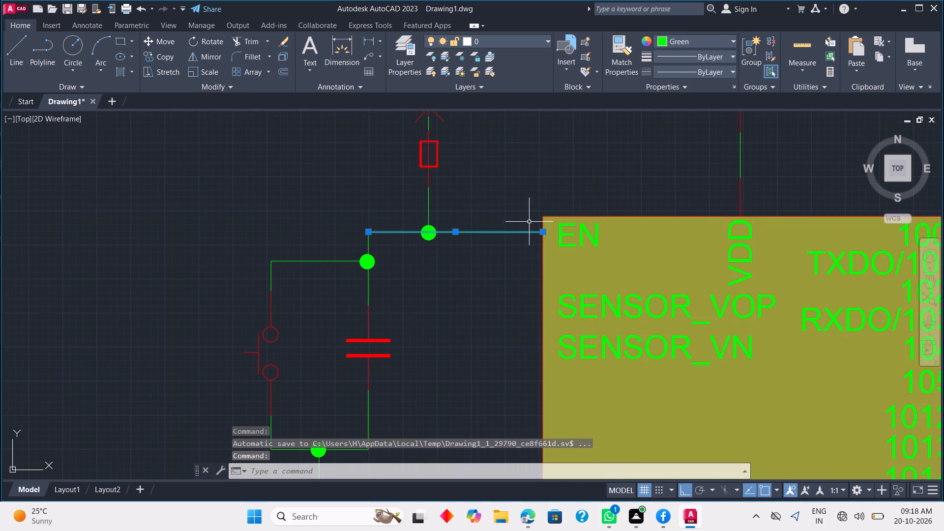
key(Delete)
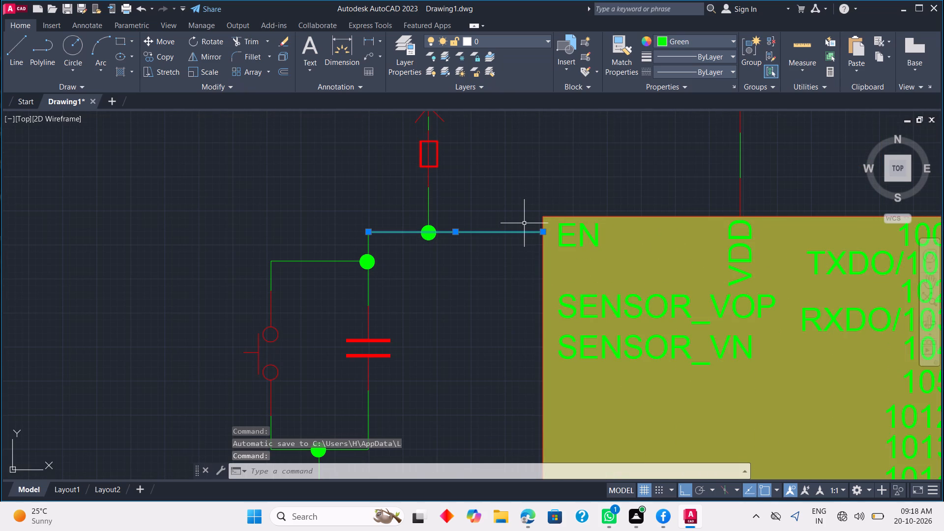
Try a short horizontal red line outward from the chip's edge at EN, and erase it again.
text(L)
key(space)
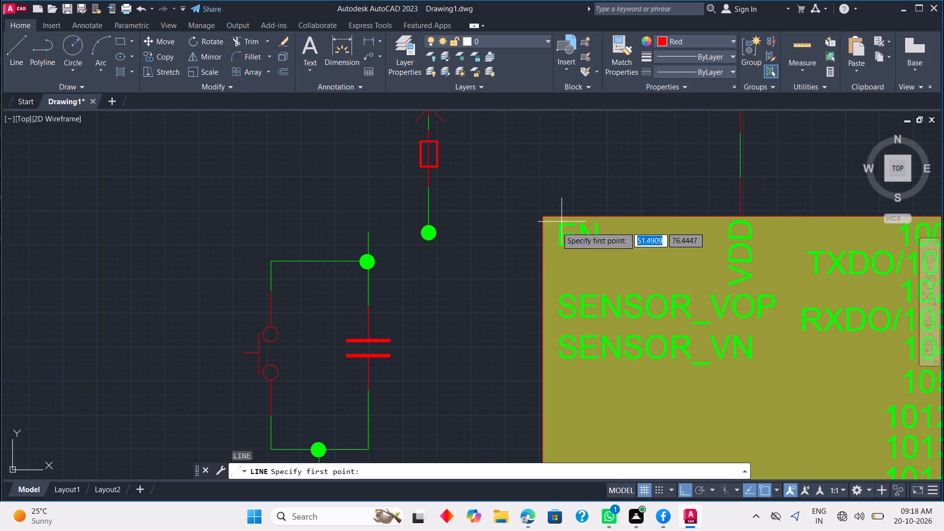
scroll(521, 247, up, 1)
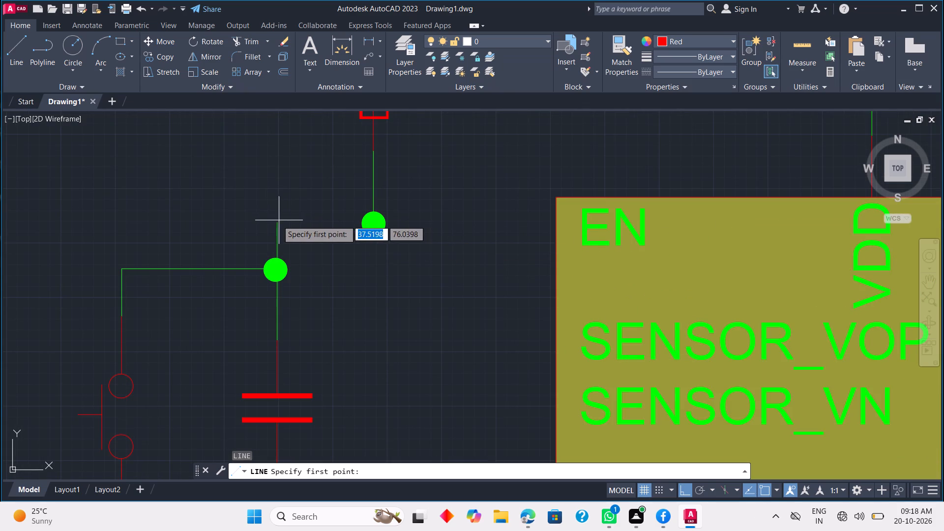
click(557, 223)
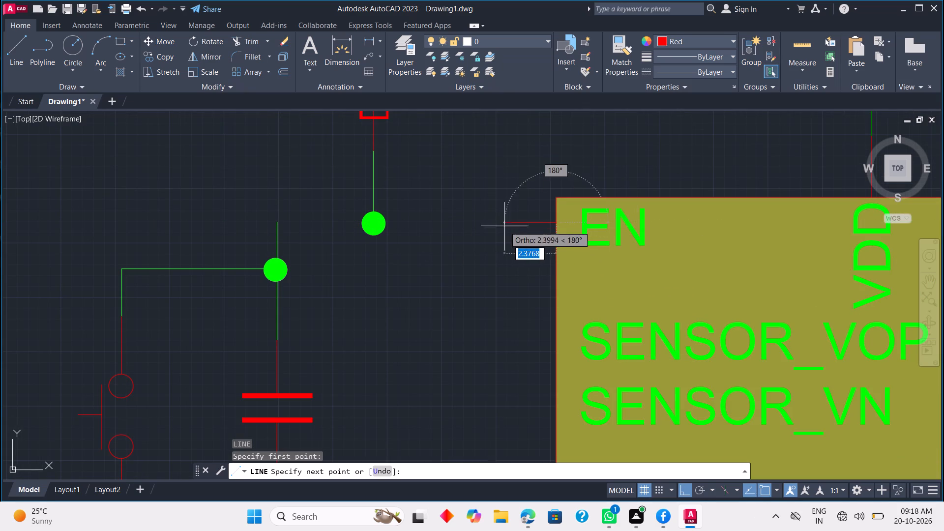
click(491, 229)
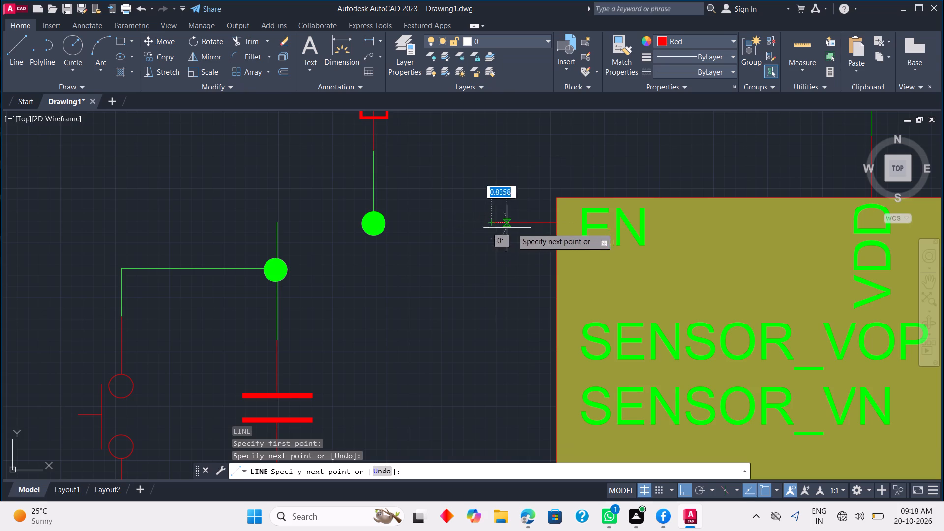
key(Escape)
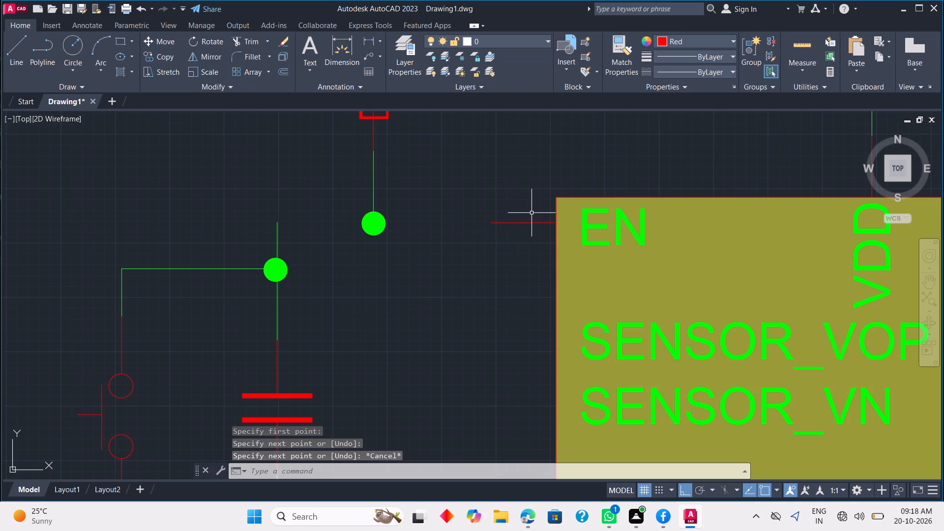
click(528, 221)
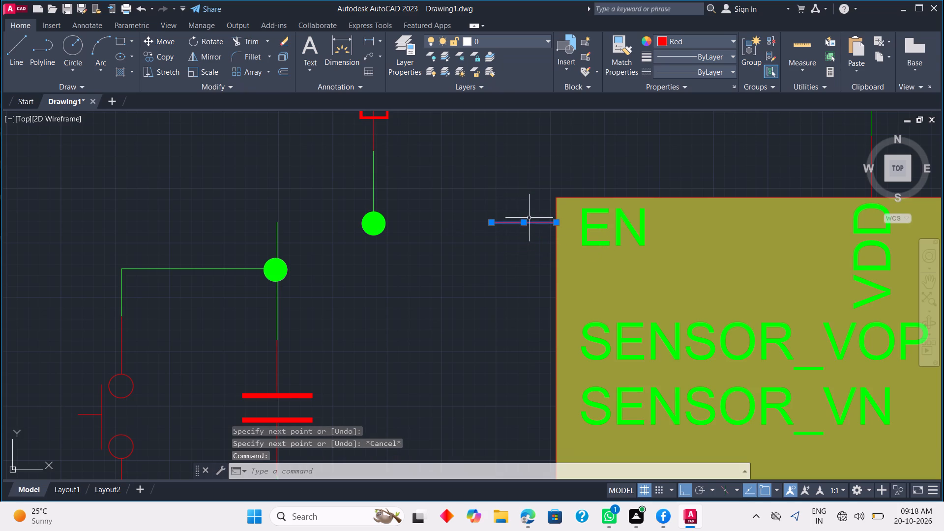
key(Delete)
Copy the short red pin line under number 25 to the chip's edge at EN, using its outer end as base point.
scroll(531, 213, down, 3)
scroll(716, 220, up, 3)
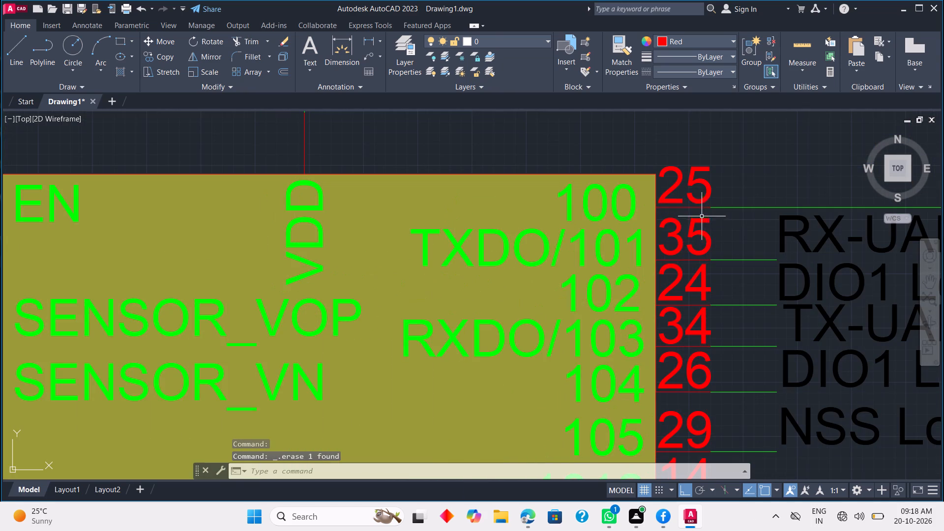
click(676, 207)
right_click(702, 217)
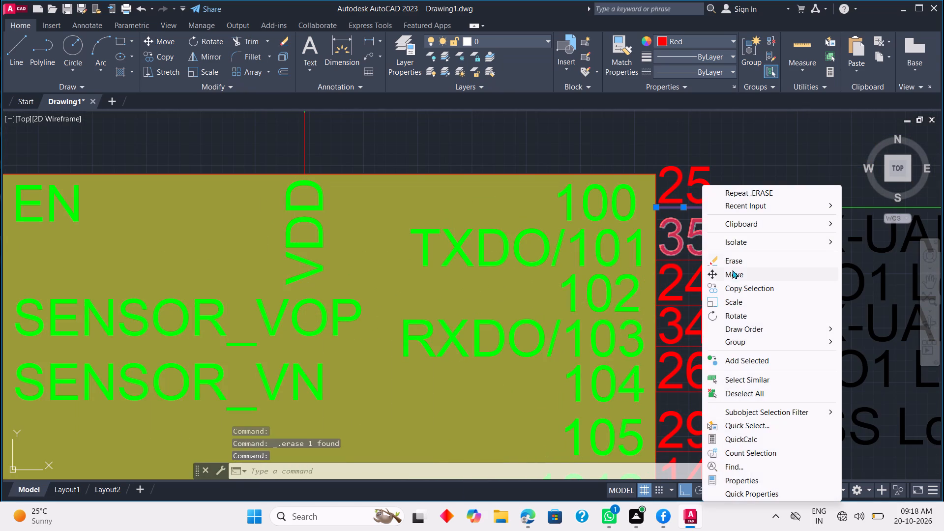
drag(727, 294, 725, 286)
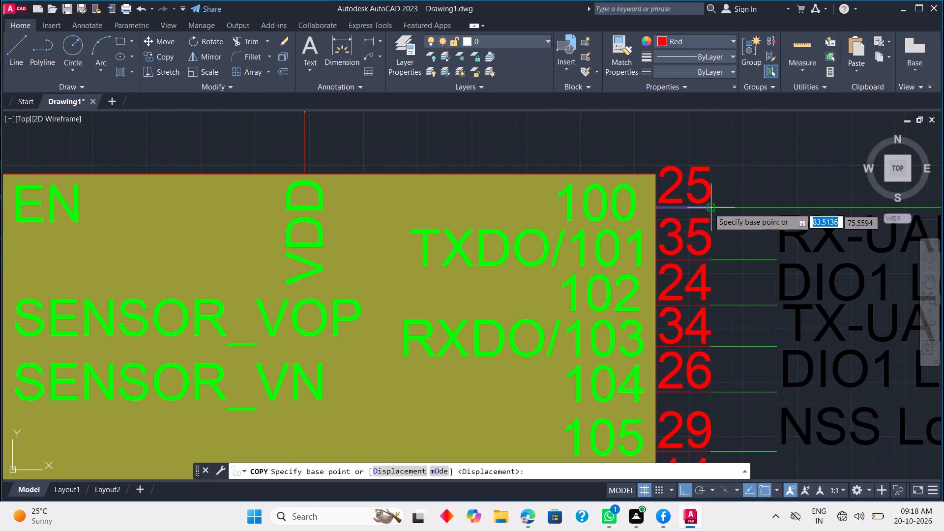
click(708, 208)
middle_drag(282, 207, 790, 207)
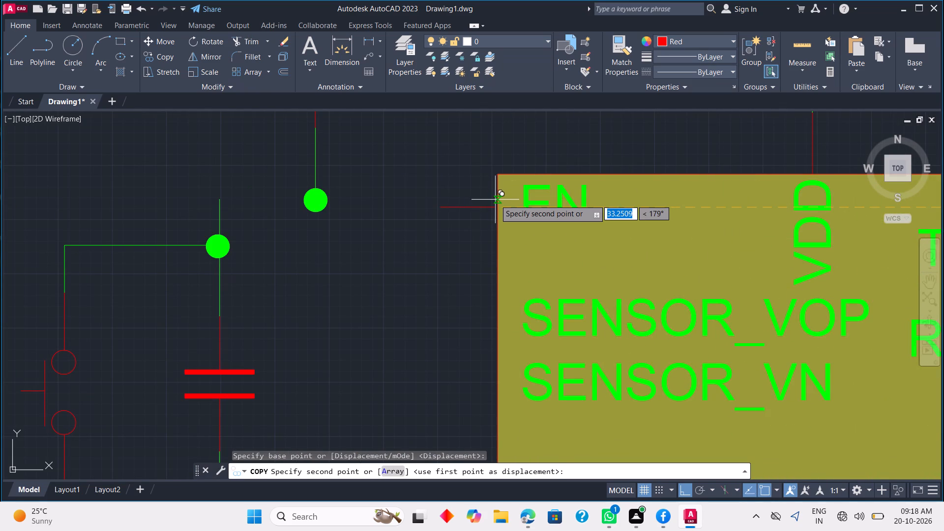
click(497, 206)
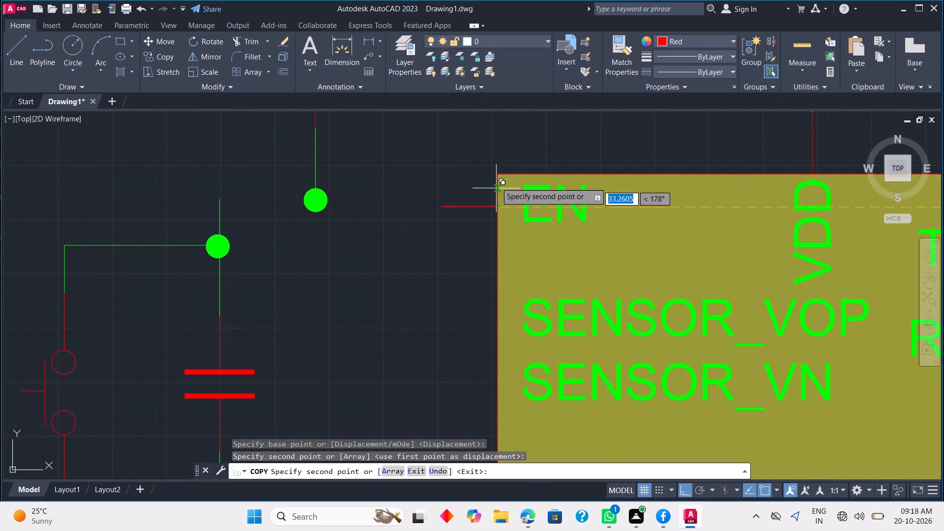
scroll(480, 227, up, 3)
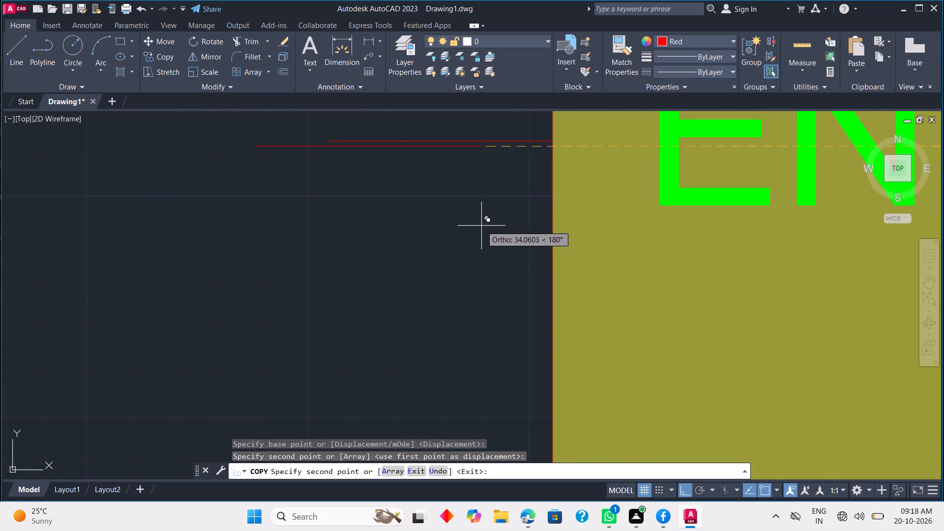
key(Escape)
Draw a green horizontal line about 11 units long from the outer end of EN's red pin line, past the capacitor branch's vertical wire.
scroll(504, 182, down, 2)
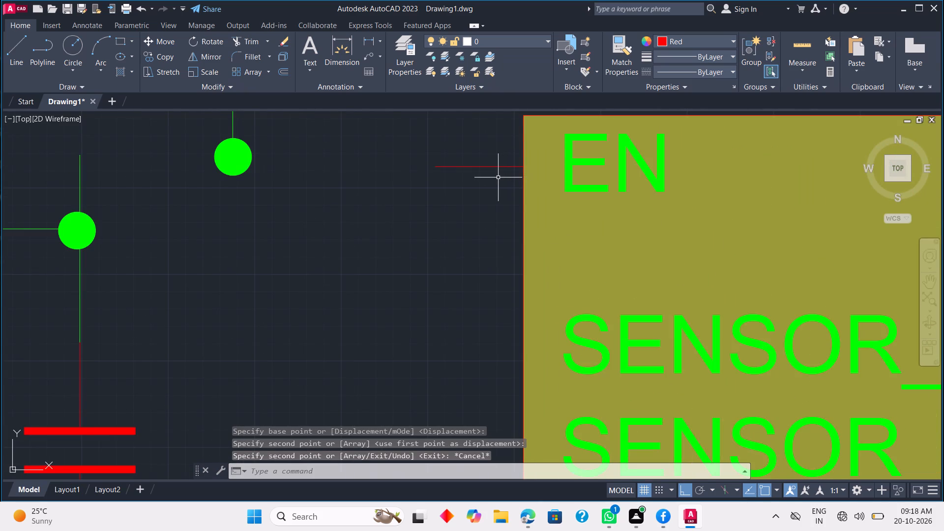
key(l)
key(space)
click(674, 38)
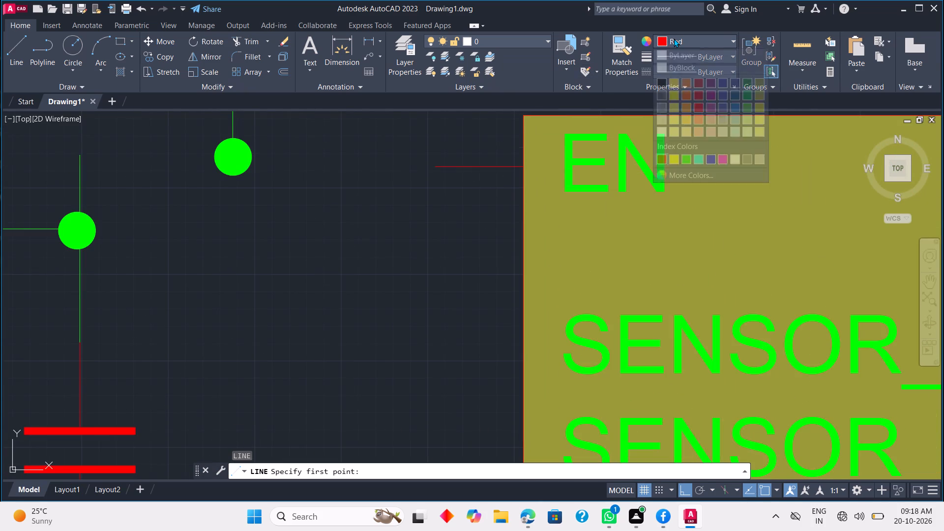
click(688, 157)
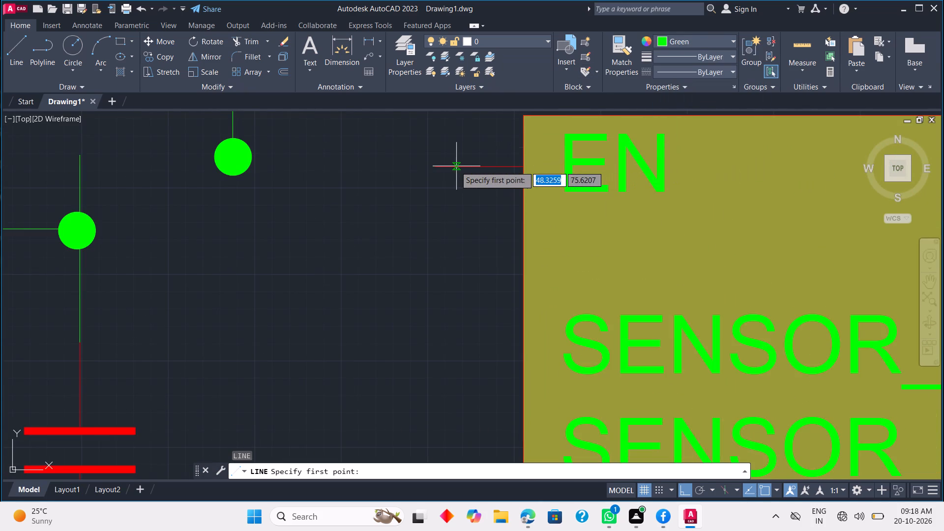
drag(436, 167, 429, 168)
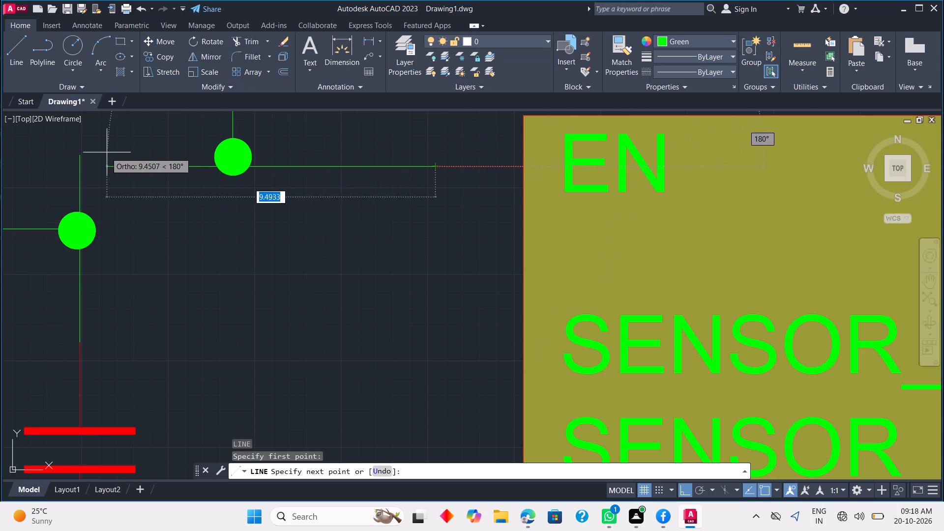
click(54, 170)
key(Escape)
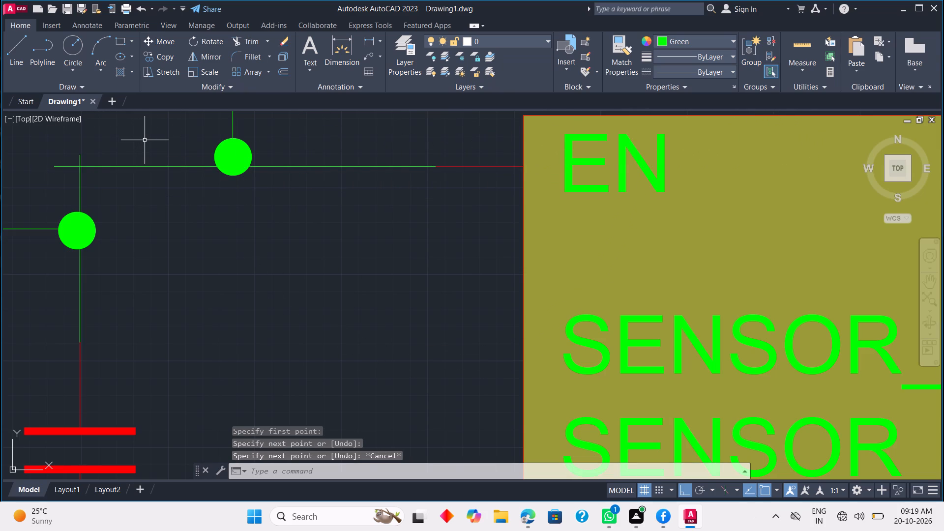
Trim the overhanging ends where the new EN wire crosses the capacitor branch's vertical wire, leaving a clean corner.
text(TR)
key(space)
click(80, 155)
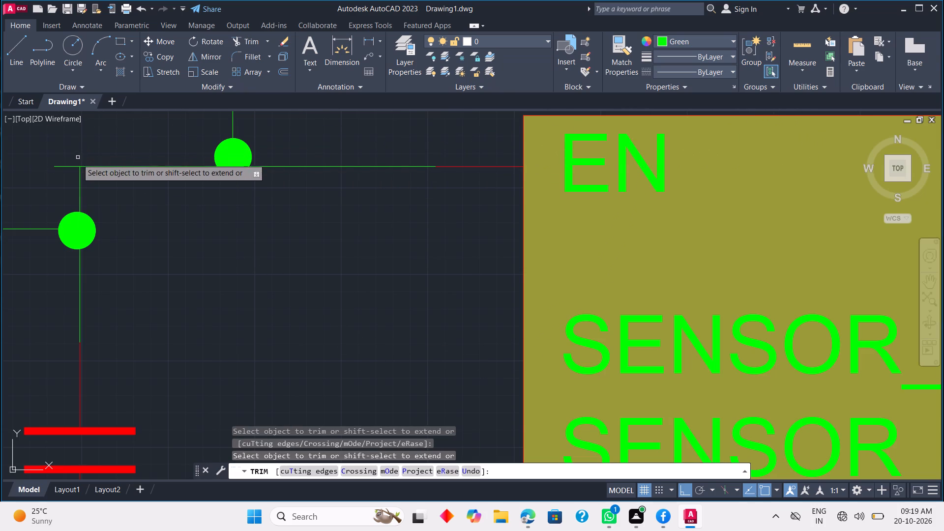
click(75, 166)
key(Escape)
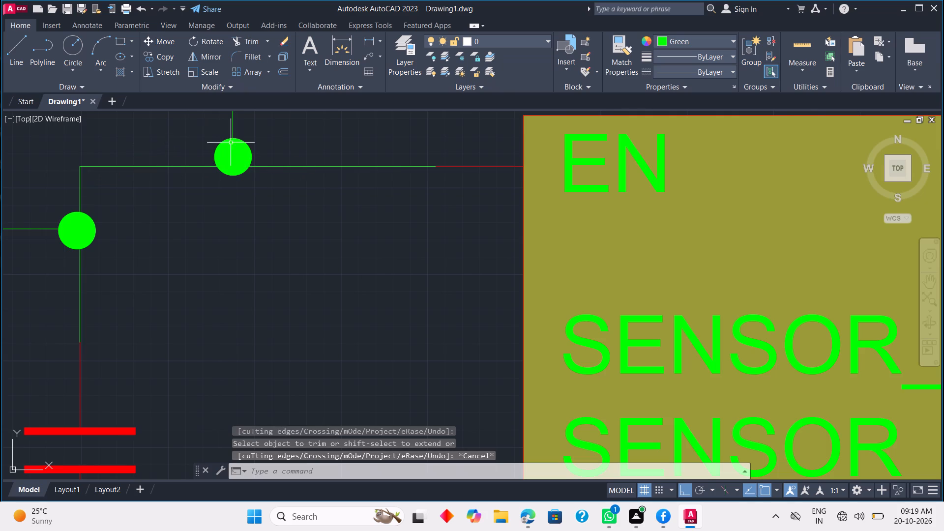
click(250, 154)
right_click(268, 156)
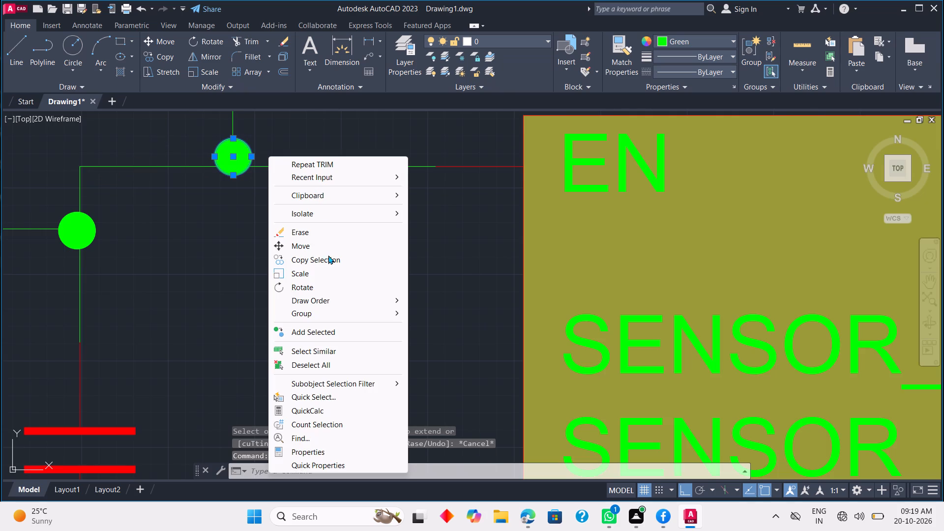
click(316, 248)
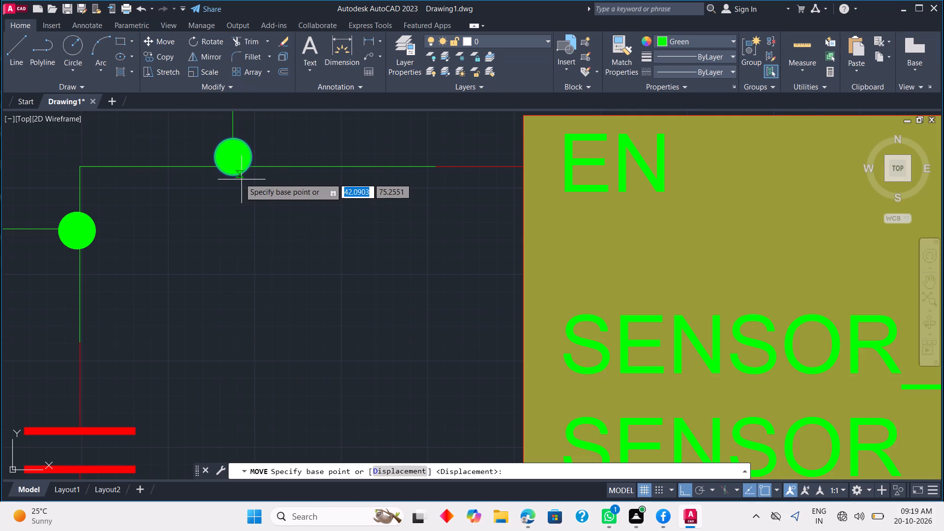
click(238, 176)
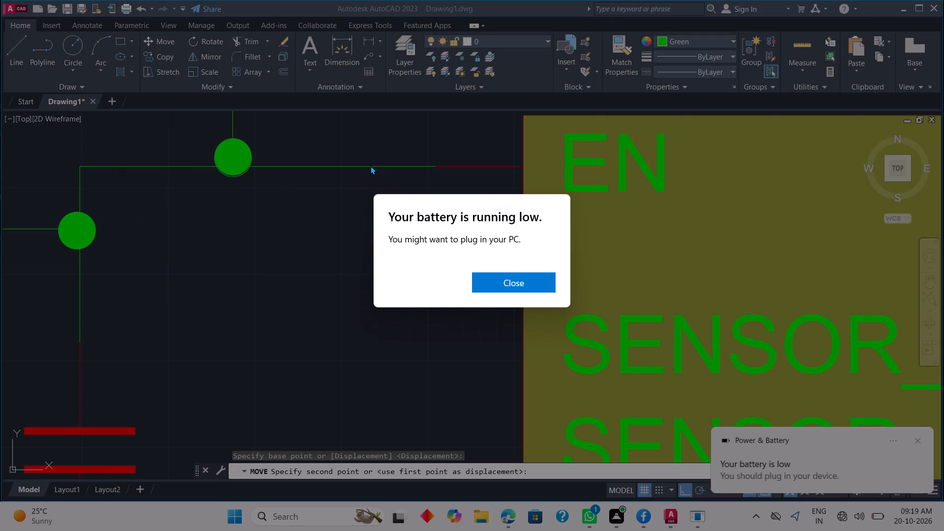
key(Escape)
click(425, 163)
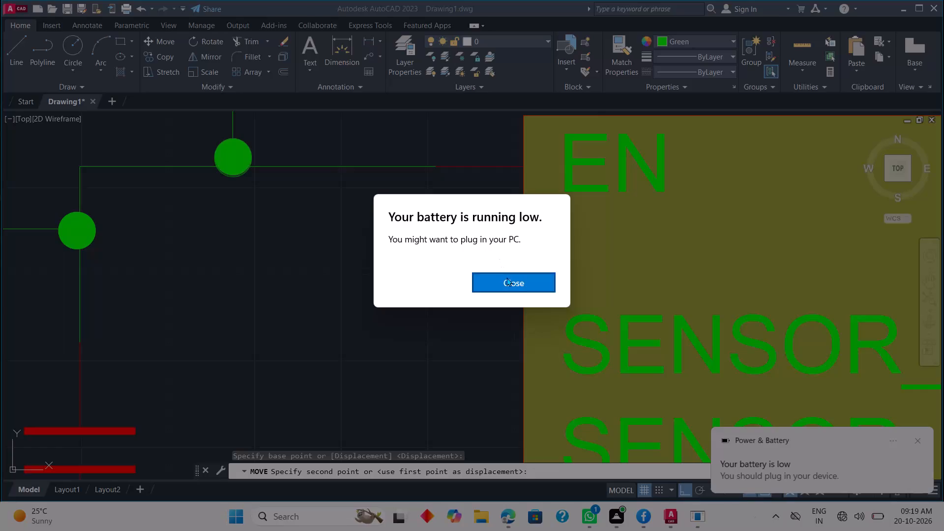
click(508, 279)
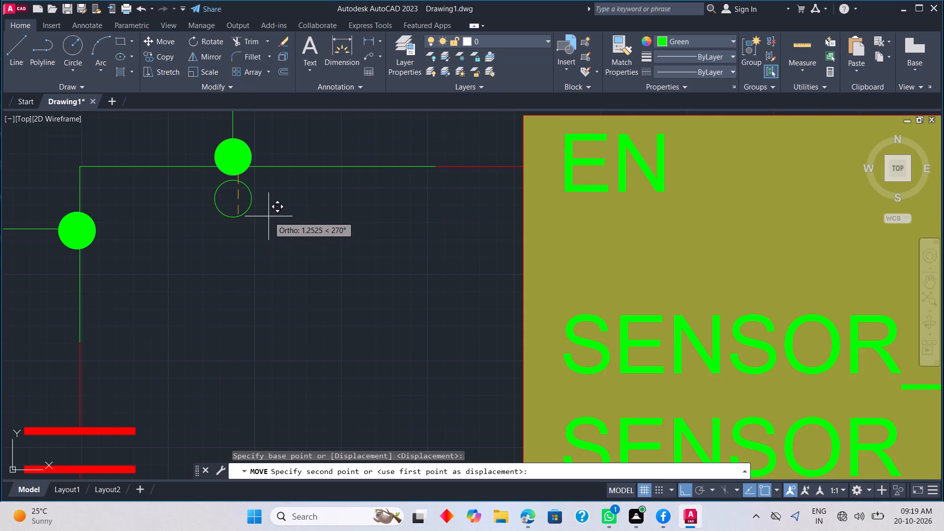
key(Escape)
Delete the green fill of the two EN junction dots and the circle beneath the resistor.
click(245, 158)
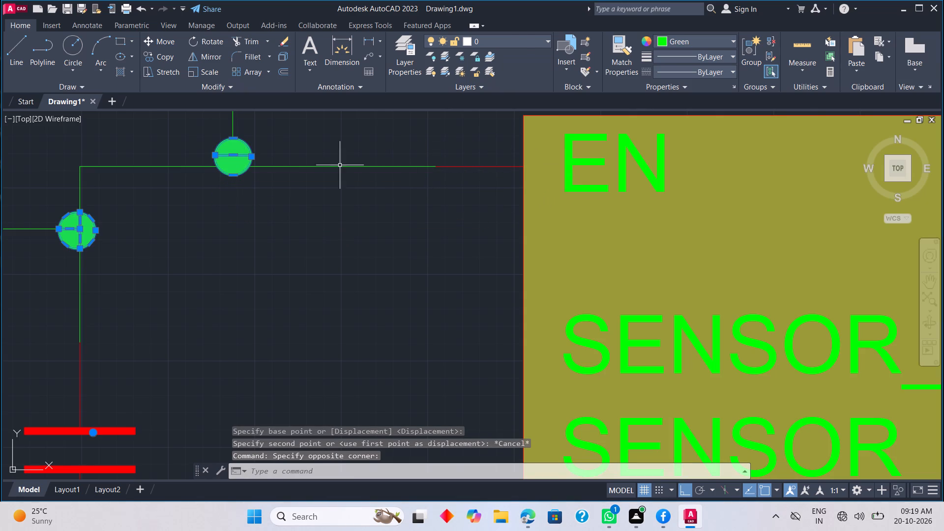
key(Delete)
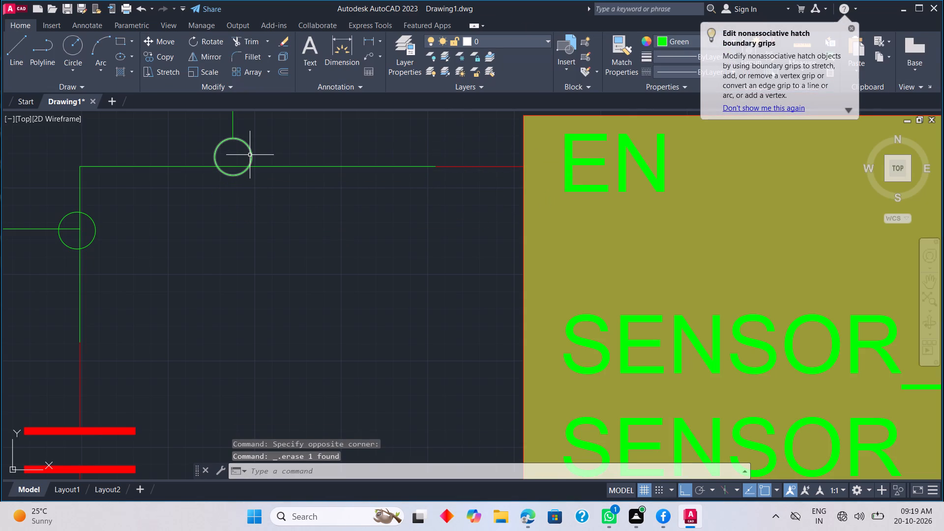
click(250, 155)
key(Delete)
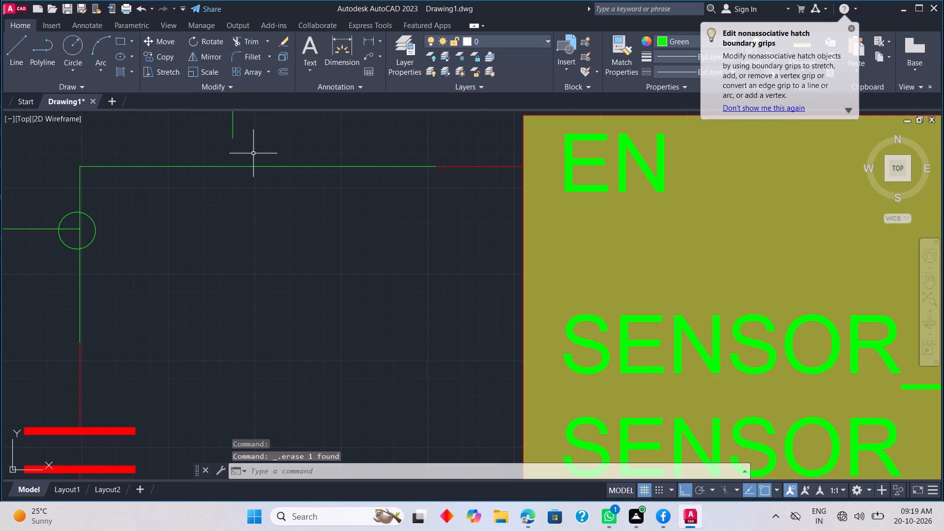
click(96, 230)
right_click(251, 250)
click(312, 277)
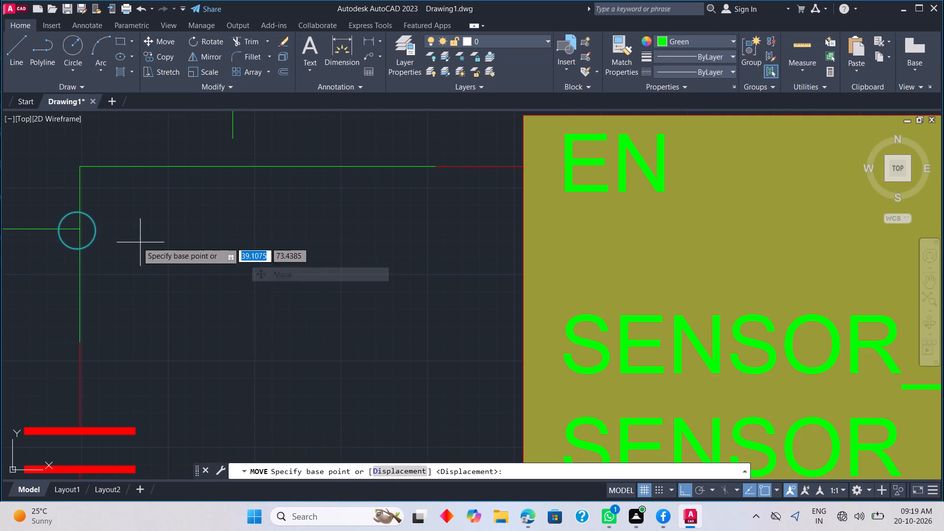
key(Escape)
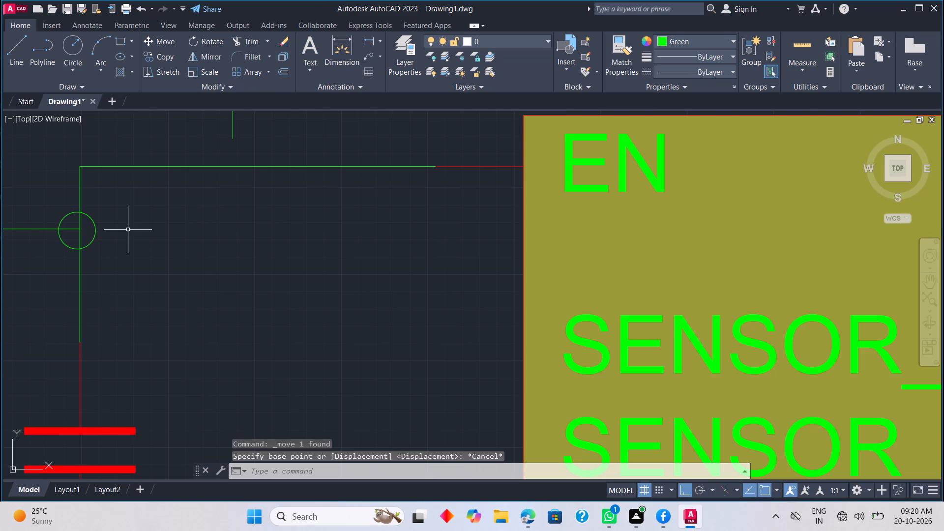
Copy the capacitor branch's junction circle onto the EN wire directly below the resistor line, with Ortho off.
click(95, 236)
right_click(138, 235)
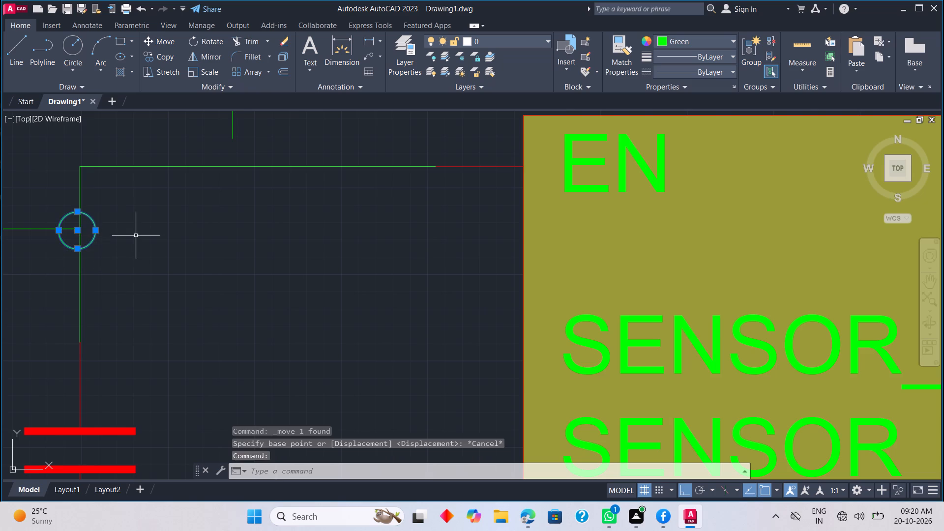
click(184, 288)
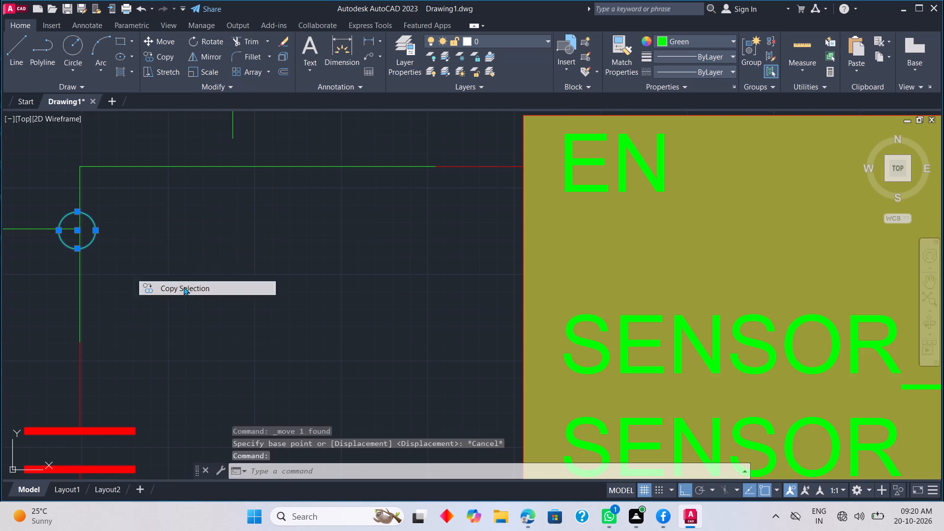
click(83, 230)
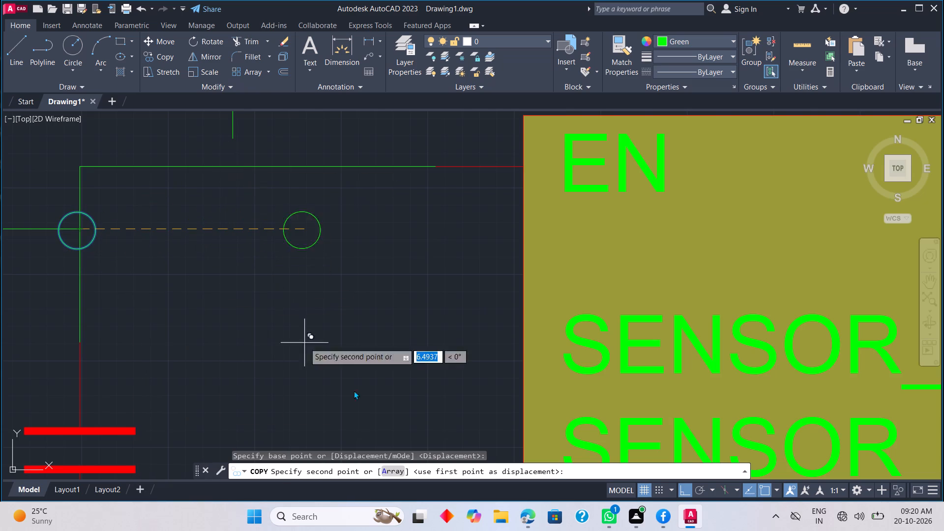
click(684, 489)
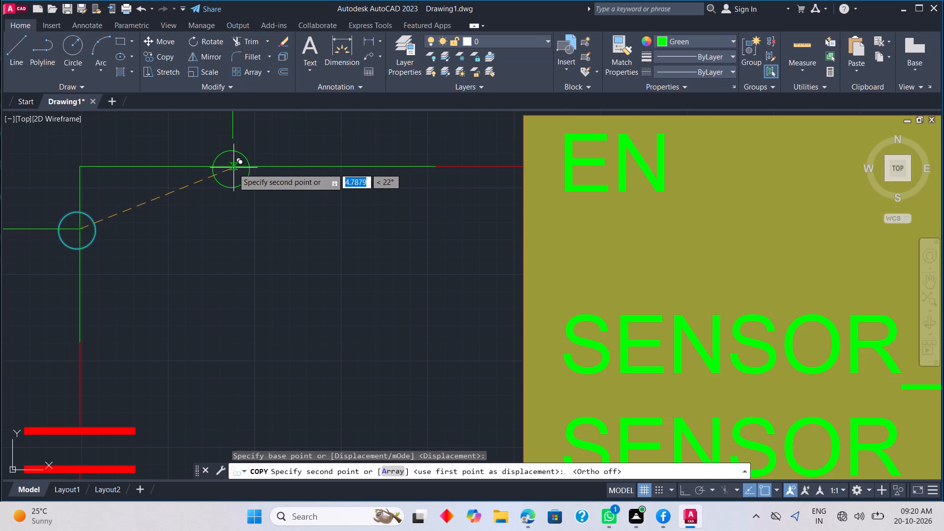
click(233, 168)
key(Escape)
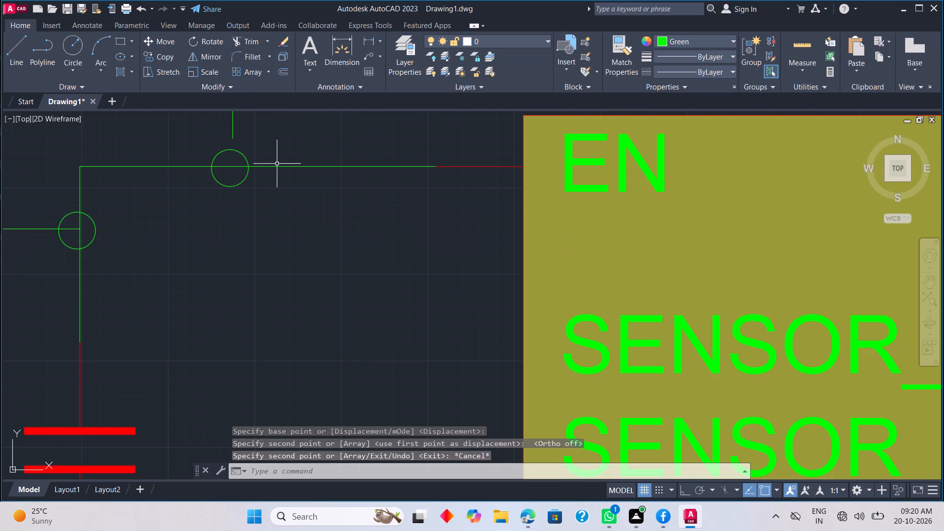
Extend the resistor's vertical green line down to the copied junction circle on the EN wire.
key(e)
text(X)
key(space)
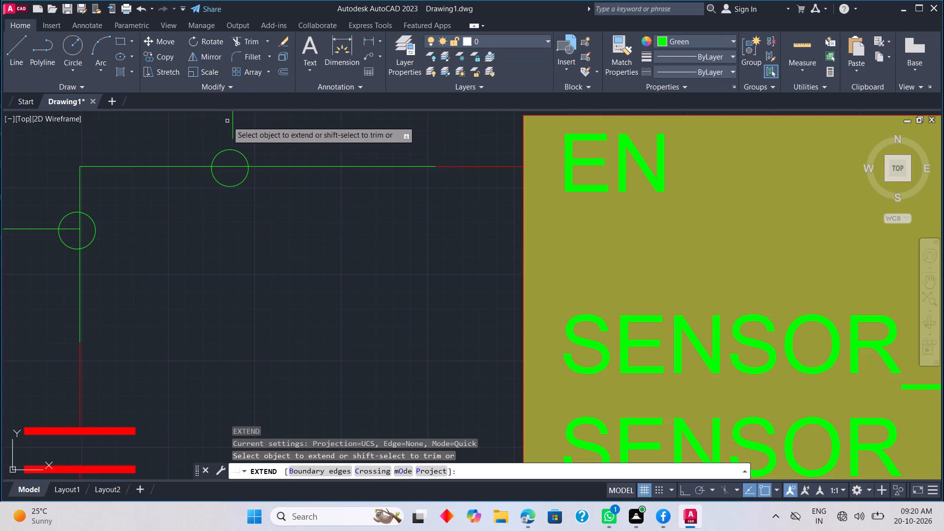
click(233, 128)
key(Escape)
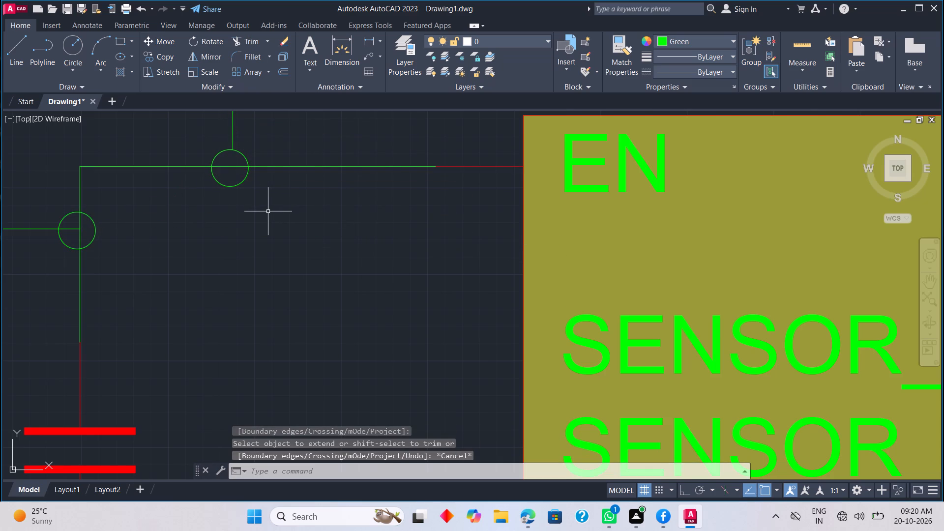
Fill the two junction circles of the EN branch with a solid green hatch.
text(H)
key(space)
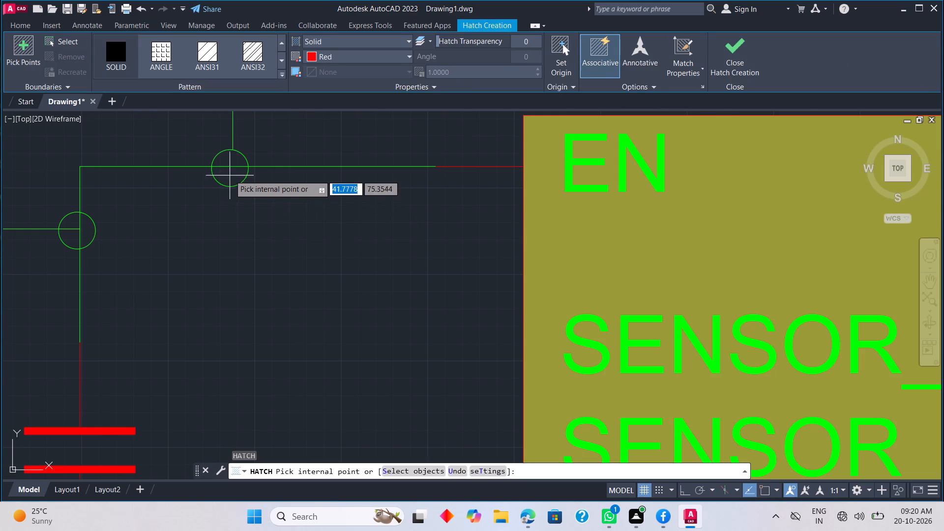
click(336, 56)
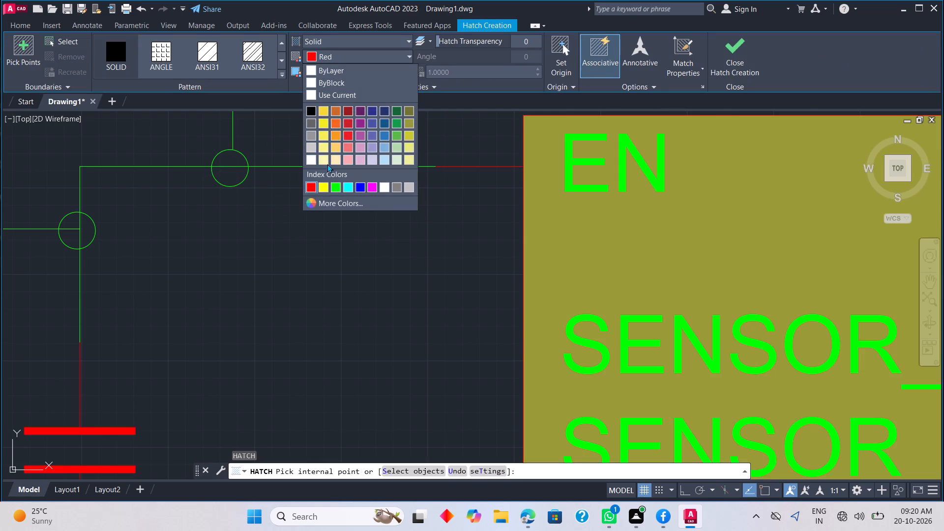
click(331, 185)
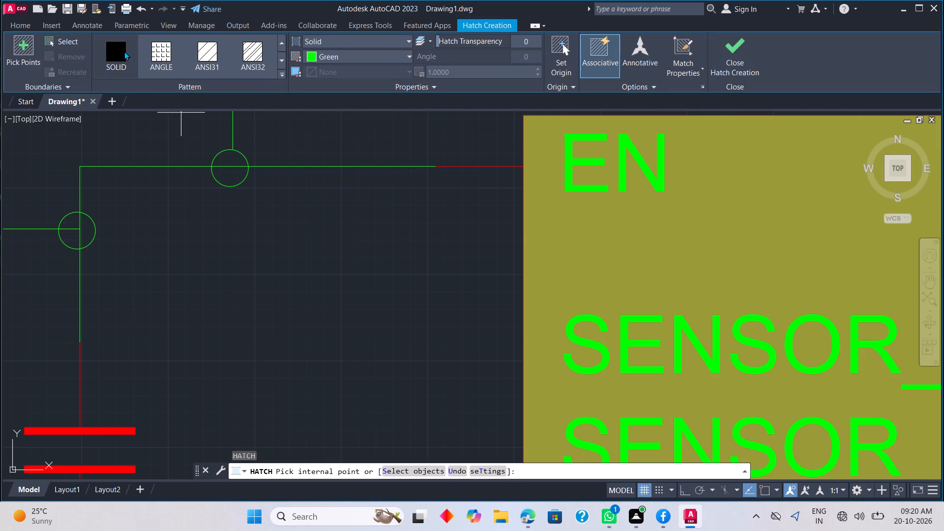
click(124, 51)
click(226, 164)
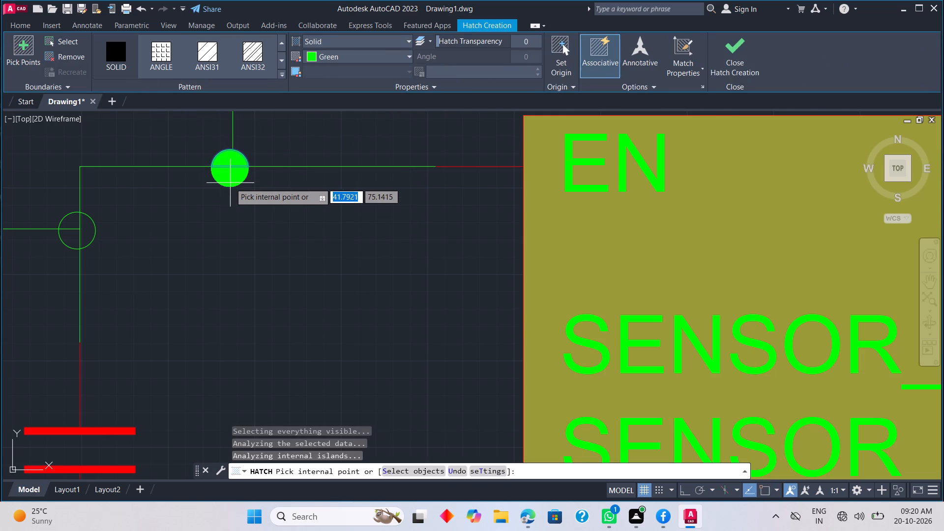
click(231, 180)
click(85, 220)
click(73, 221)
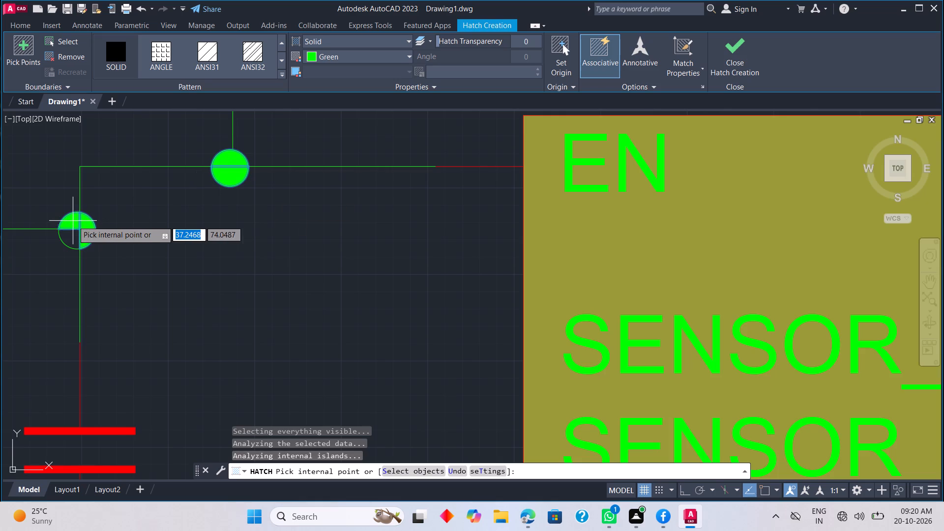
click(71, 232)
key(Escape)
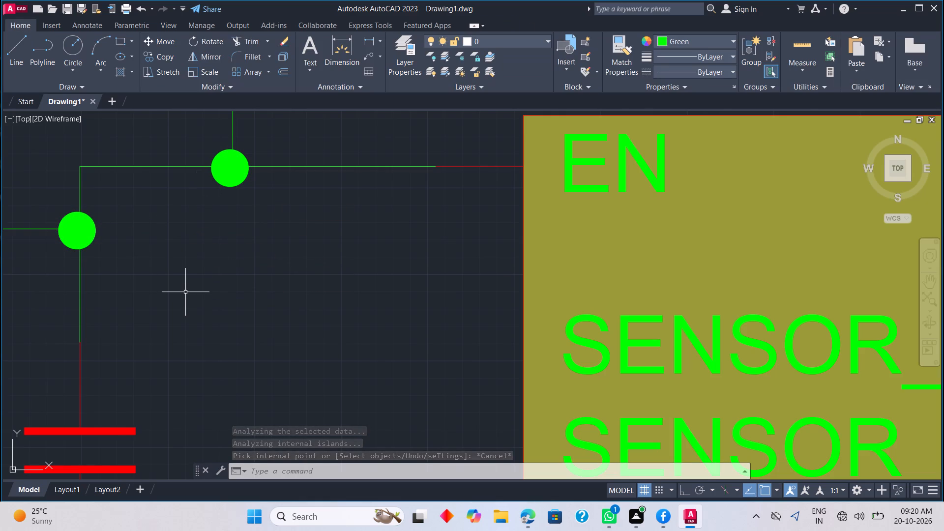
Fill the junction circle above the EN branch's ground symbol with the solid green hatch.
scroll(189, 292, down, 4)
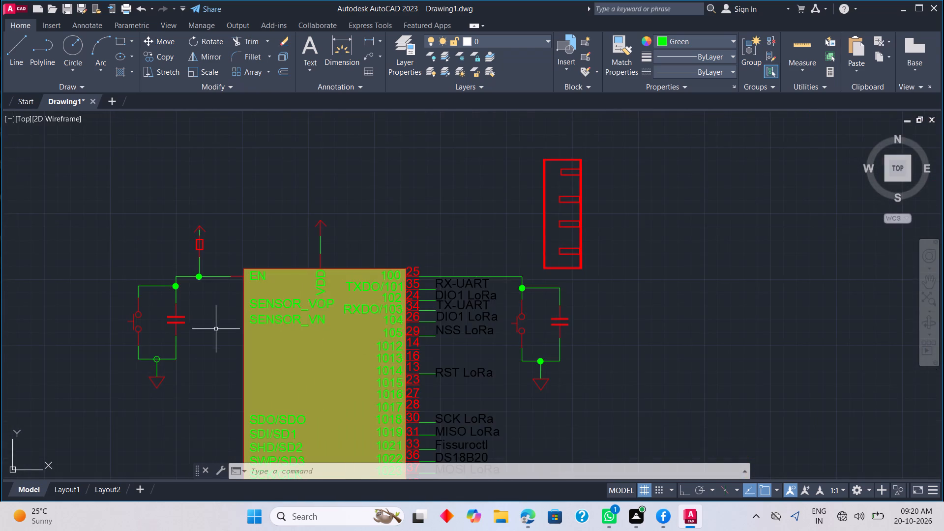
scroll(208, 332, up, 1)
middle_drag(164, 381, 259, 323)
scroll(238, 344, up, 3)
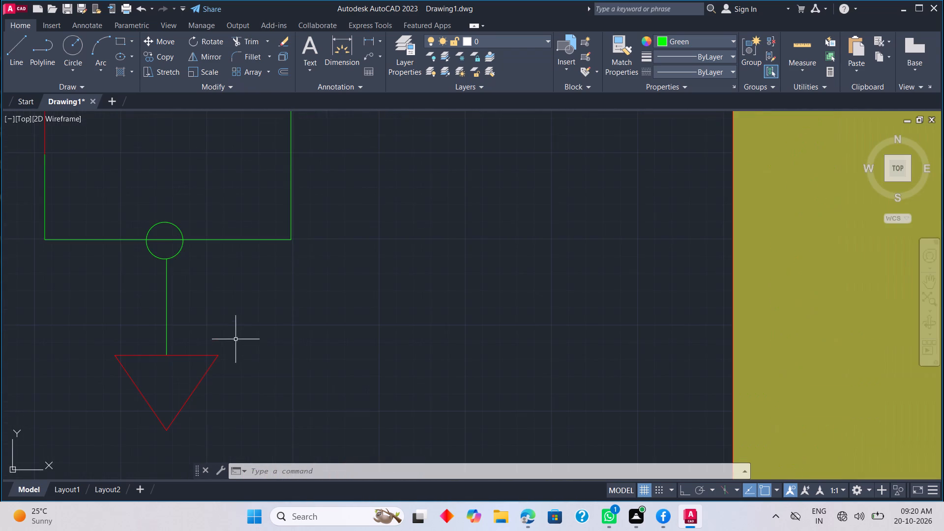
key(space)
click(165, 249)
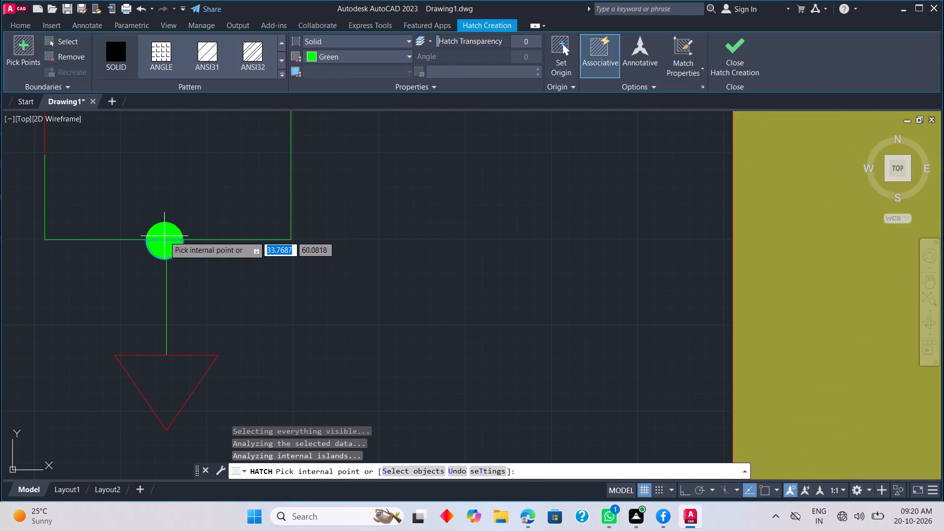
click(164, 236)
key(Escape)
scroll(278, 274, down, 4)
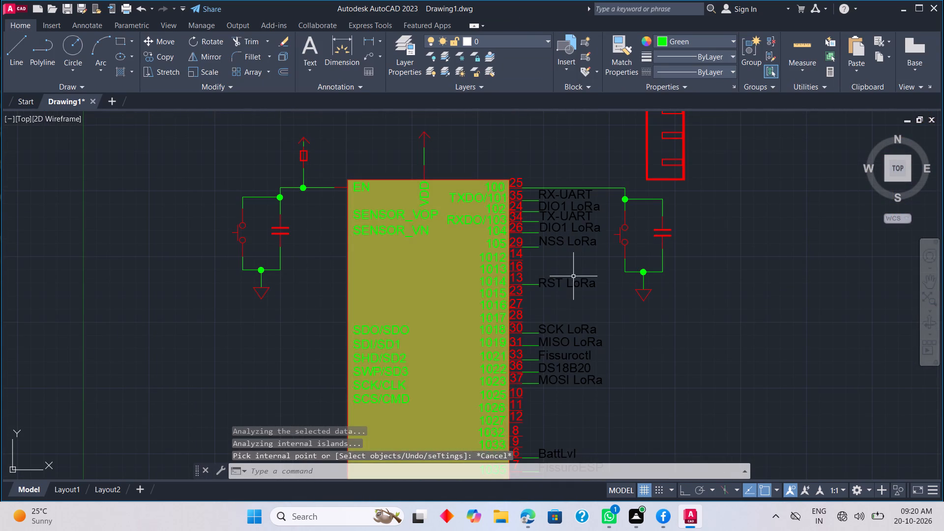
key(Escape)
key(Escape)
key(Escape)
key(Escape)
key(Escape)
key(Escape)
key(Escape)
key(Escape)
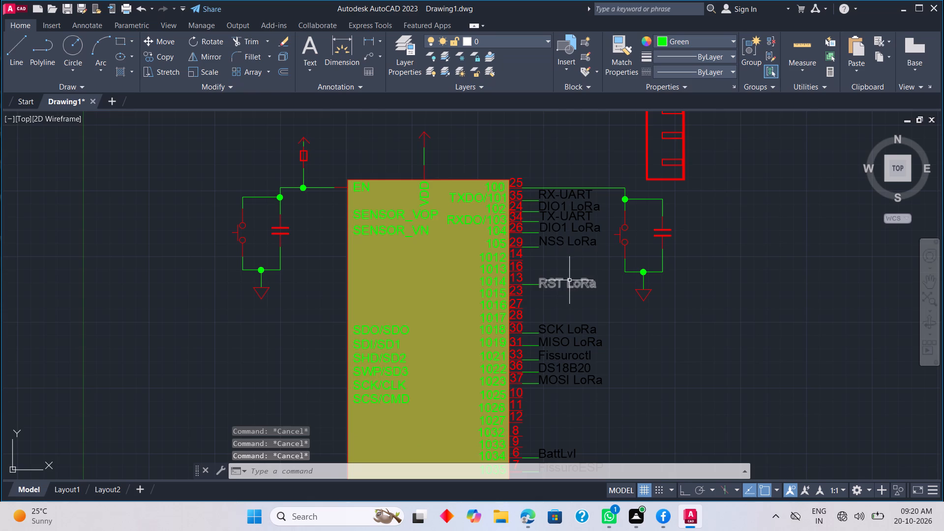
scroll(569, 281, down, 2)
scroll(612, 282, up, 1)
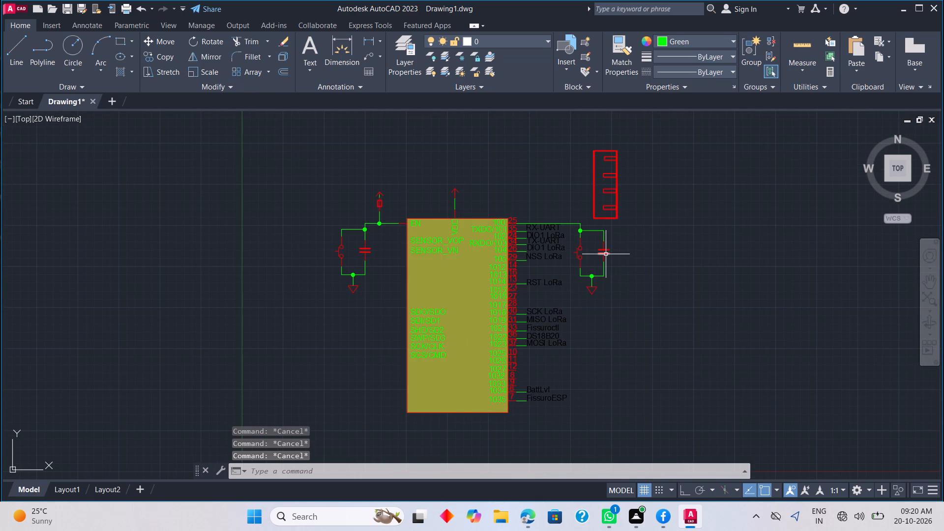
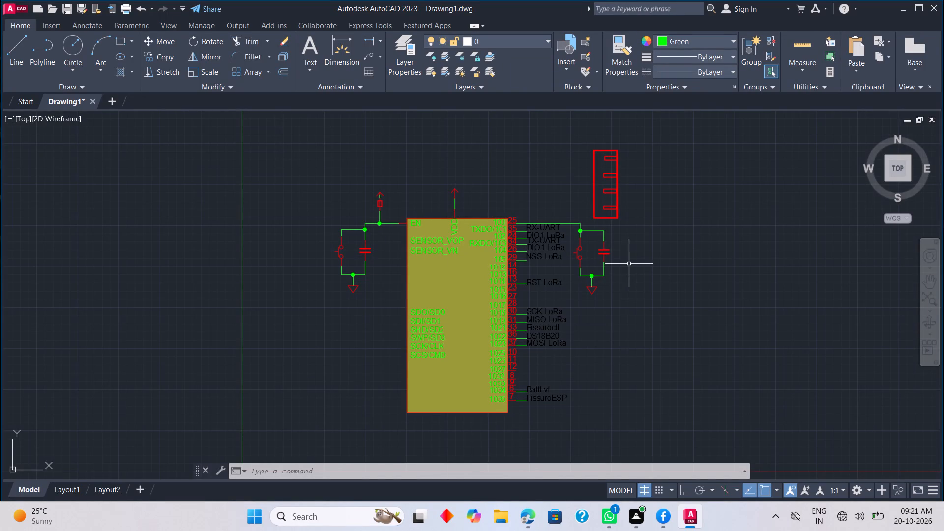
Copy the red EN pin line down the chip edge to the SENSOR_VOP and SENSOR_VN labels.
scroll(629, 263, down, 2)
scroll(601, 289, up, 3)
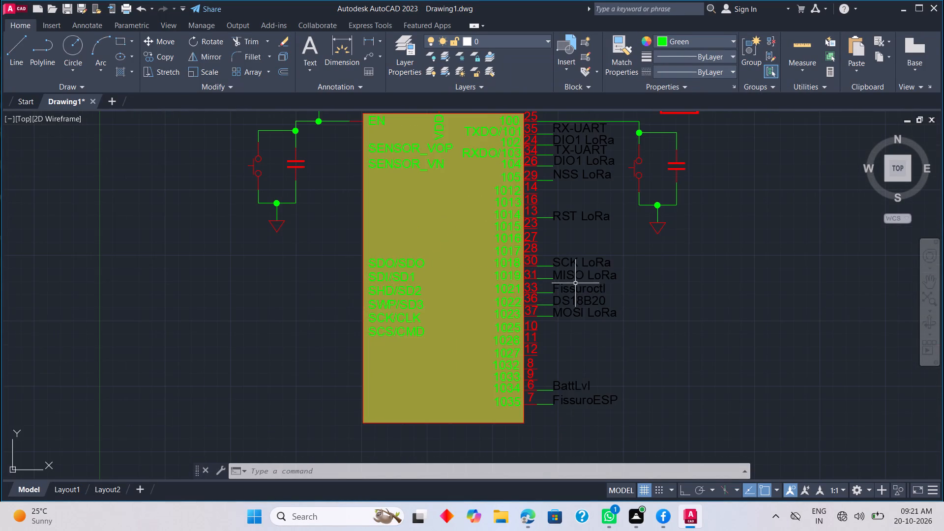
middle_drag(575, 283, 676, 322)
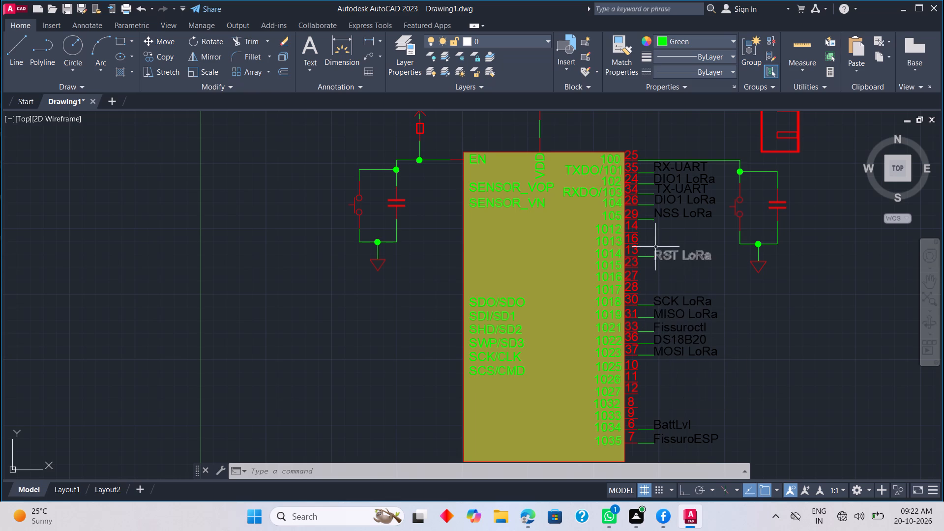
click(455, 159)
right_click(462, 198)
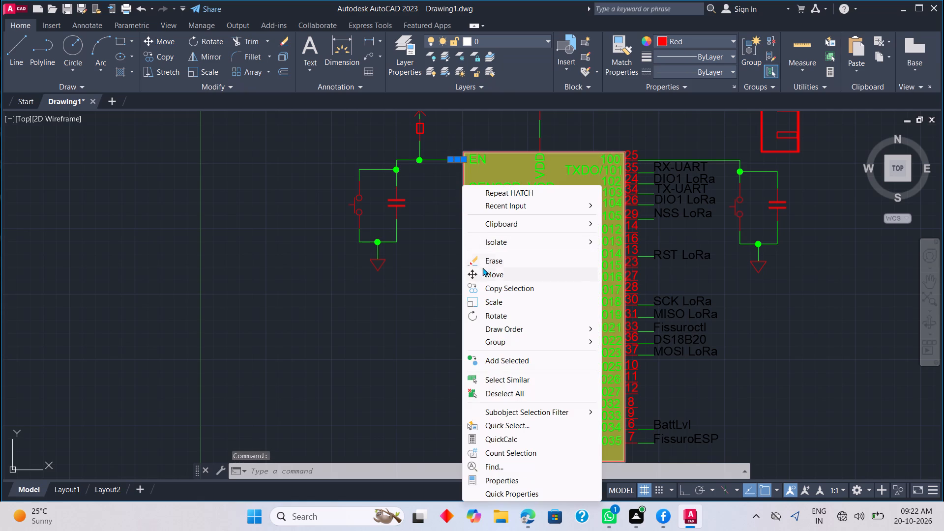
click(494, 287)
click(465, 159)
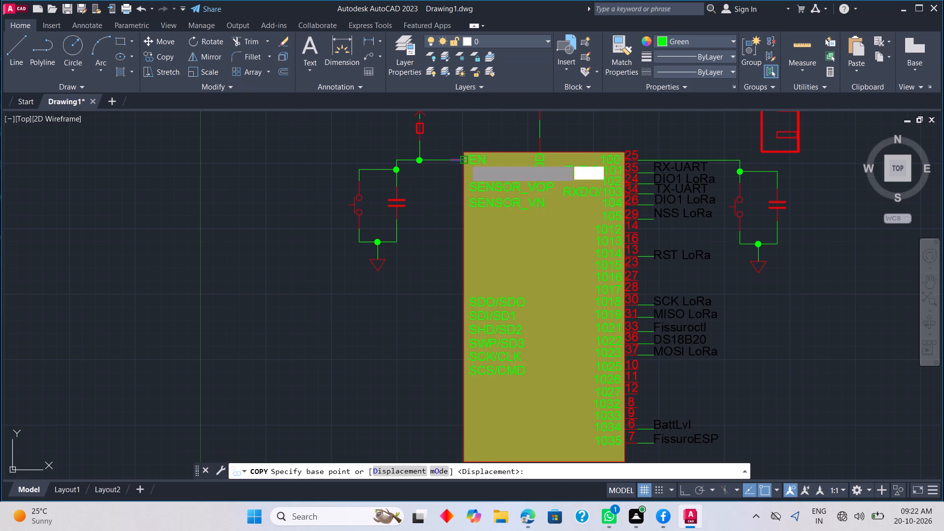
click(463, 187)
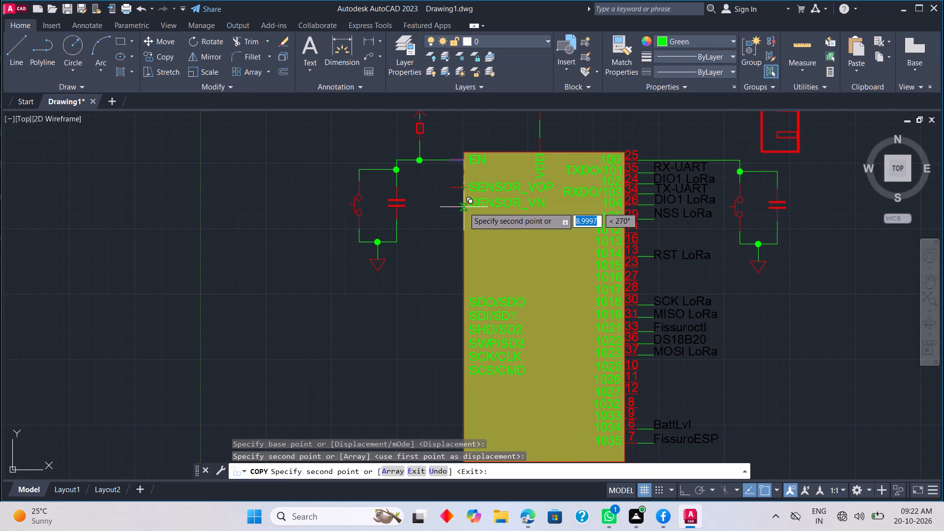
click(464, 207)
Place five more copies of the red pin line, spaced down the chip edge from SDO/SDO to SCS/CMD.
middle_drag(453, 267, 452, 214)
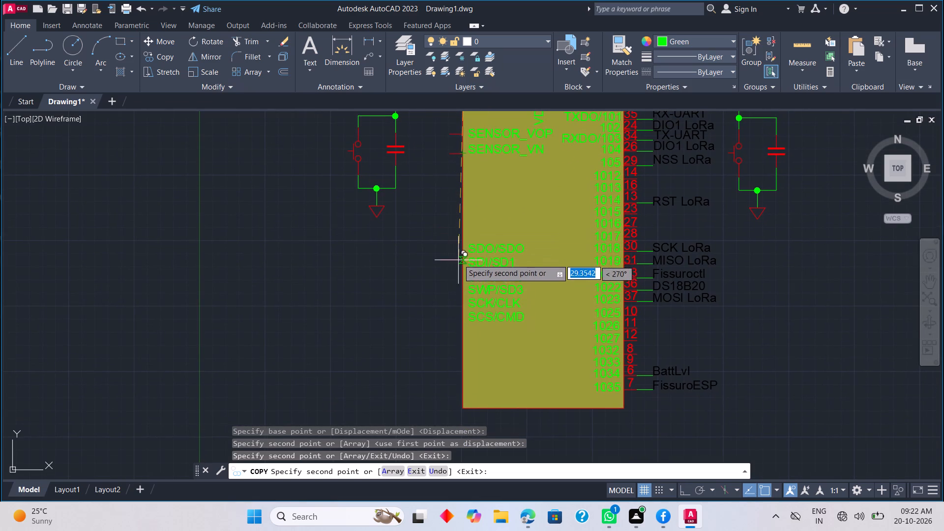
click(459, 249)
scroll(459, 270, up, 3)
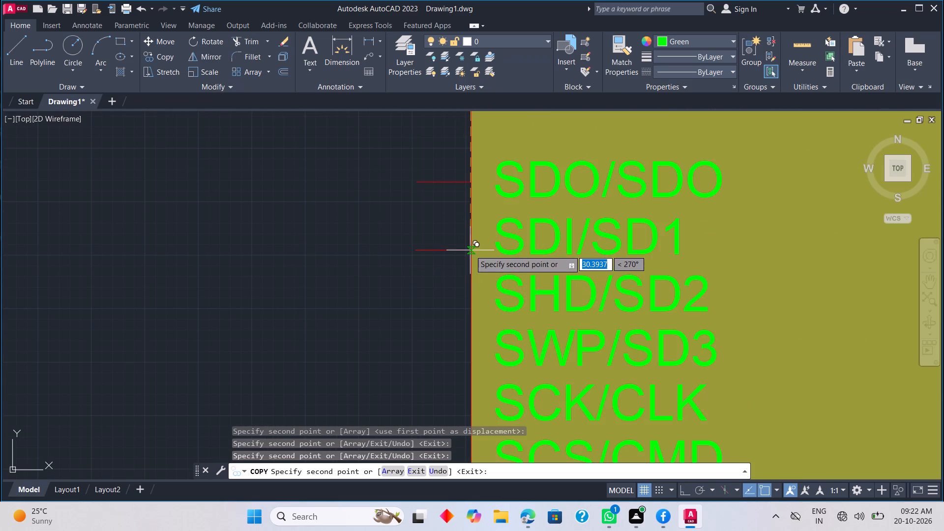
click(470, 251)
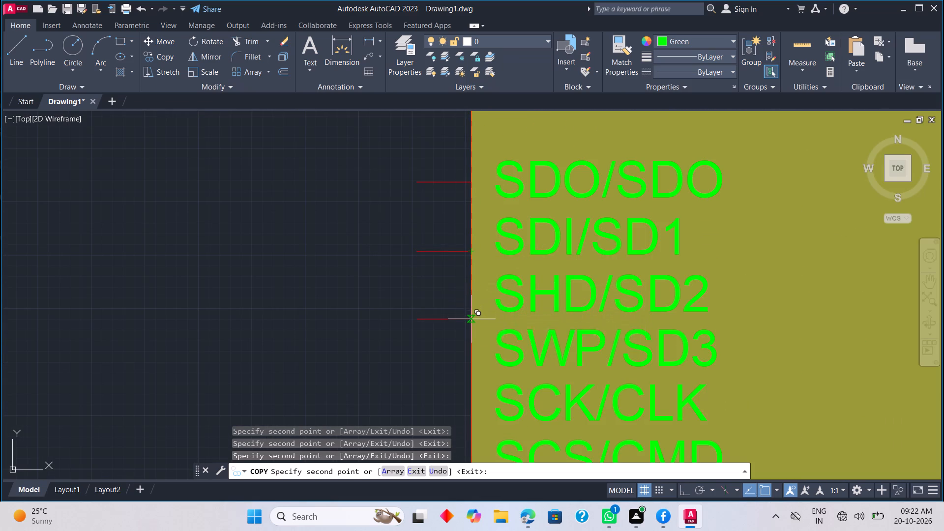
click(472, 319)
click(472, 386)
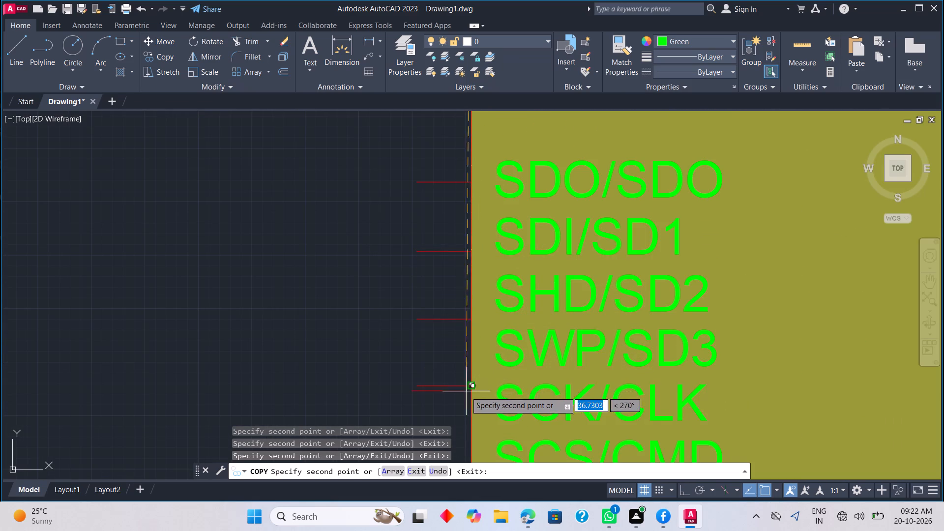
middle_drag(466, 391, 472, 236)
click(476, 315)
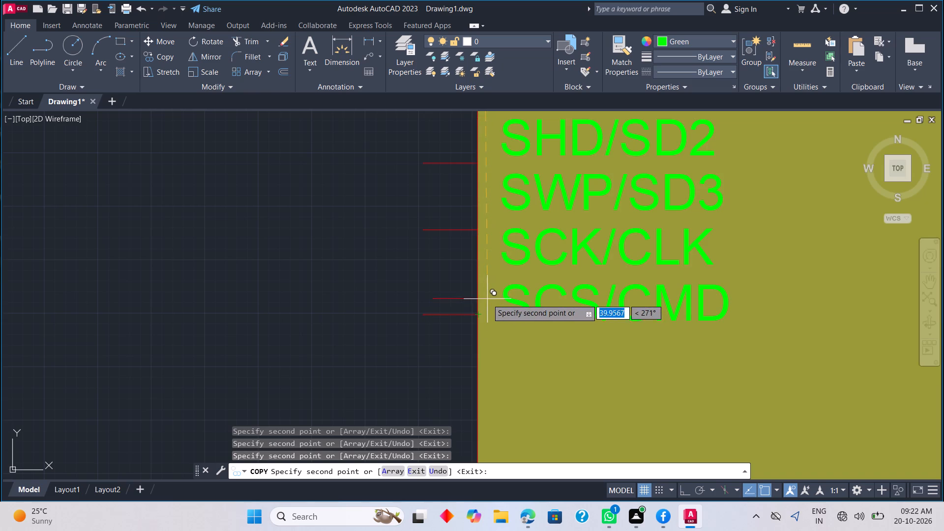
key(Escape)
Copy the red pin number 25 from beside label 100 to just above the red EN pin line.
scroll(471, 252, down, 3)
middle_drag(517, 217, 381, 336)
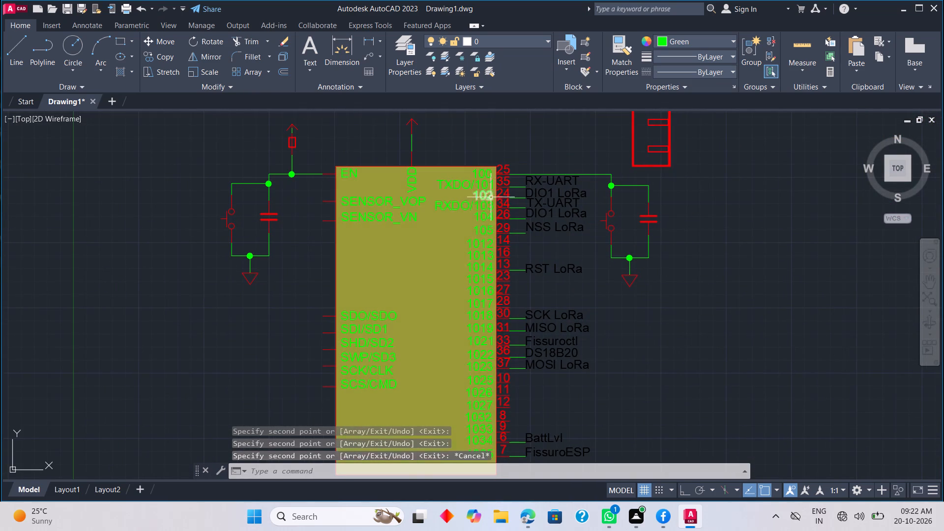
middle_drag(525, 408, 540, 368)
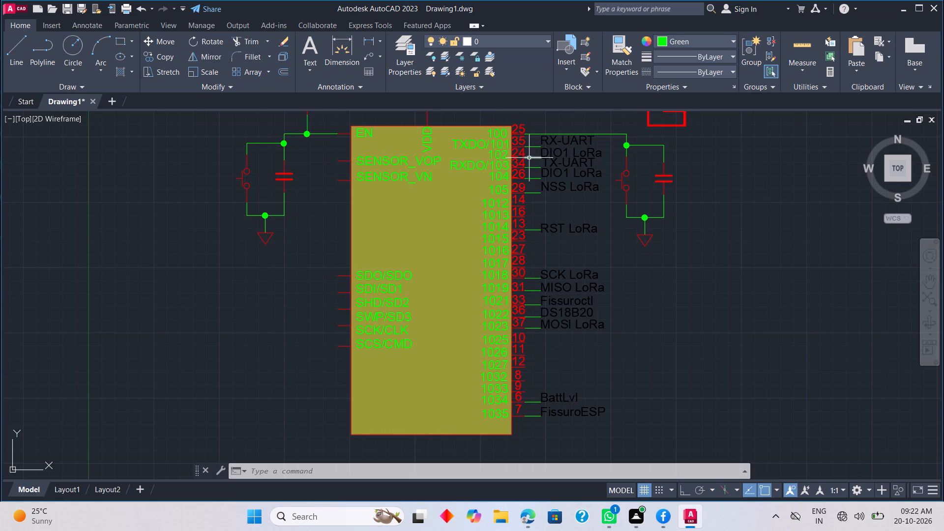
middle_drag(529, 158, 532, 265)
scroll(520, 226, up, 2)
click(526, 241)
right_click(548, 246)
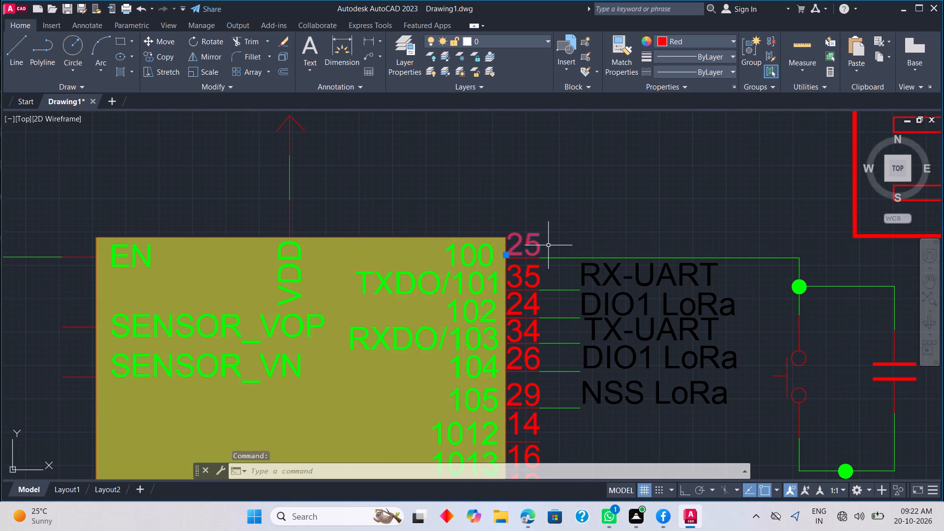
click(586, 287)
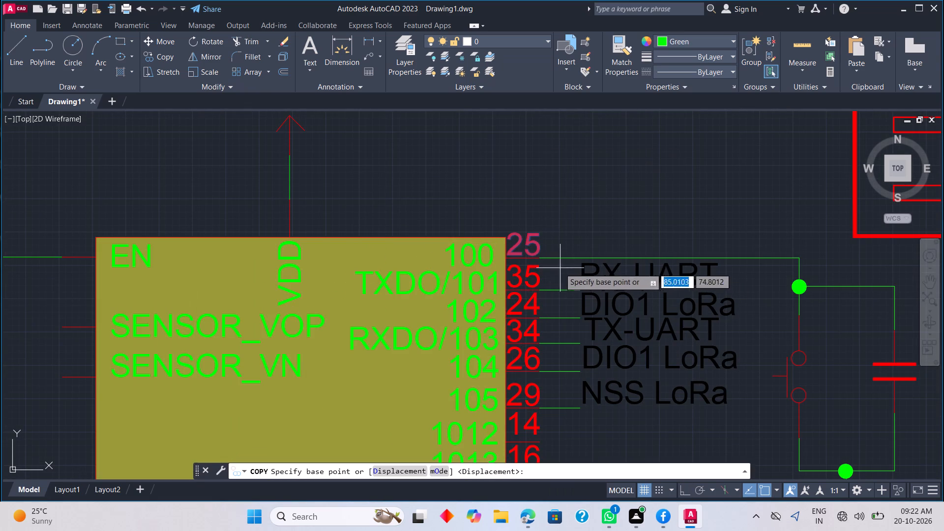
scroll(509, 256, up, 2)
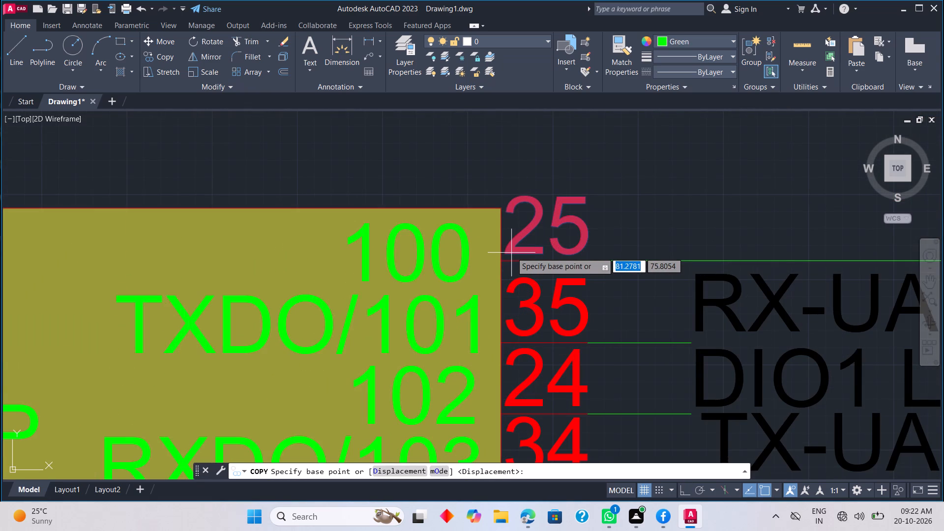
click(585, 246)
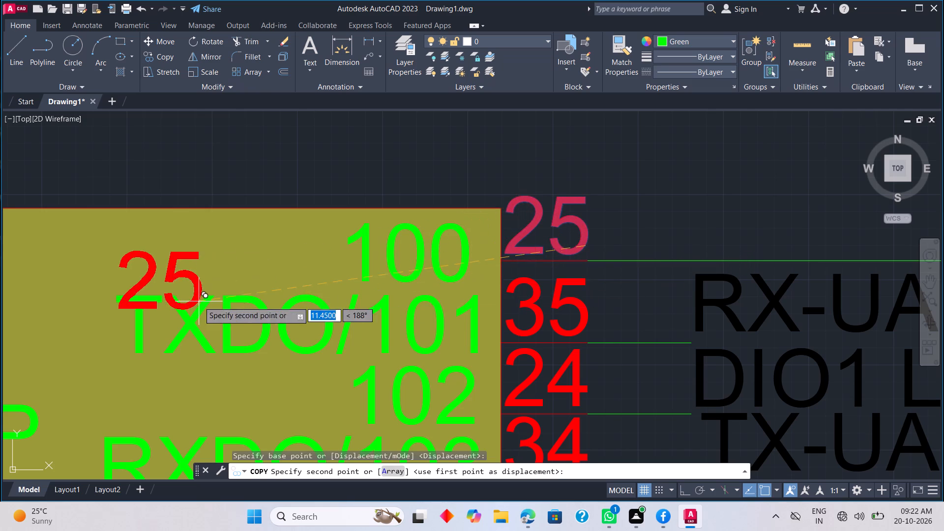
middle_drag(198, 301, 649, 198)
middle_drag(105, 311, 475, 303)
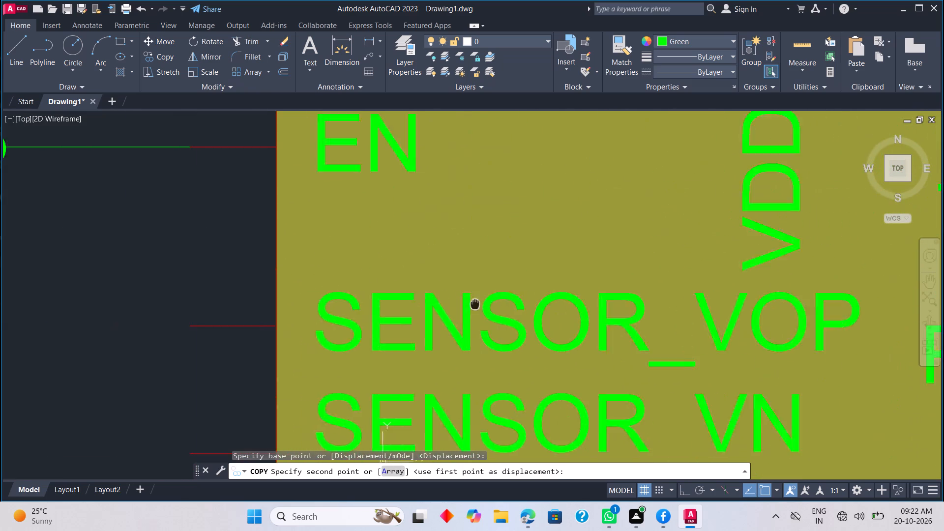
middle_drag(475, 303, 567, 303)
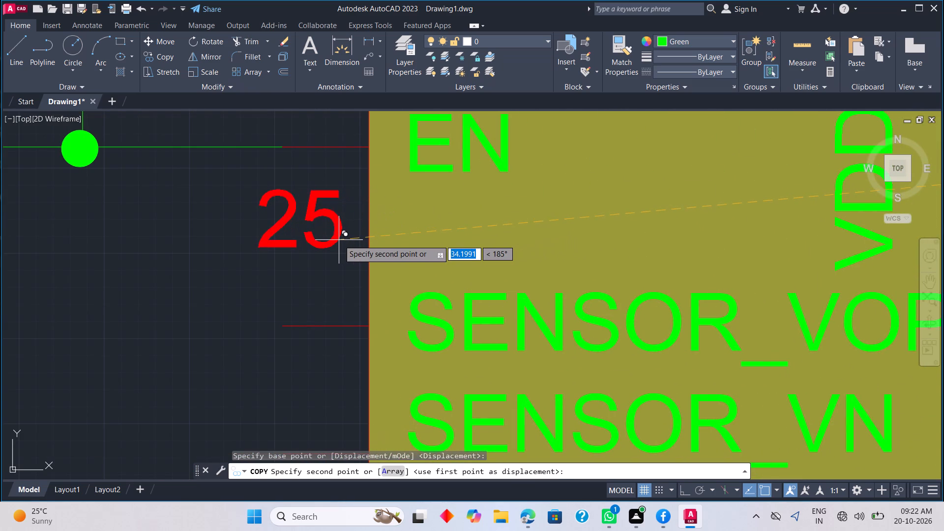
middle_drag(334, 214, 297, 290)
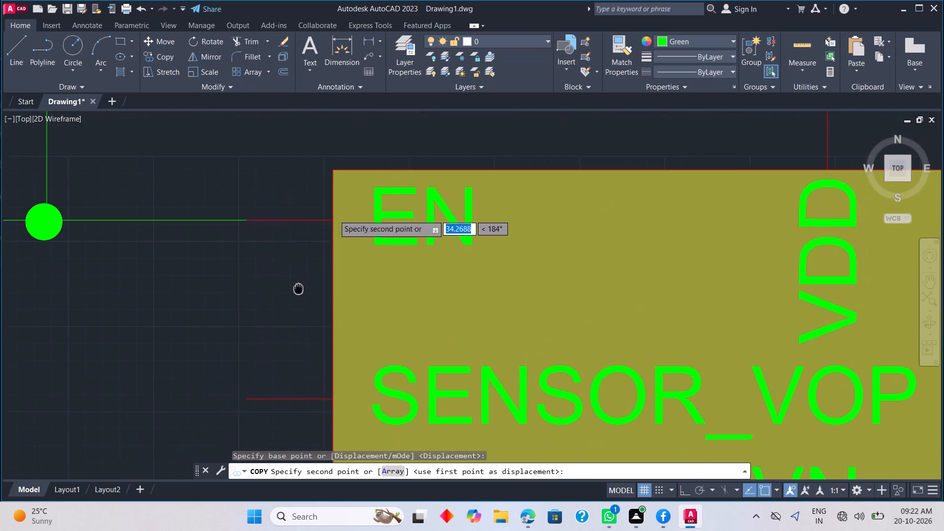
middle_drag(297, 290, 295, 298)
scroll(304, 214, up, 2)
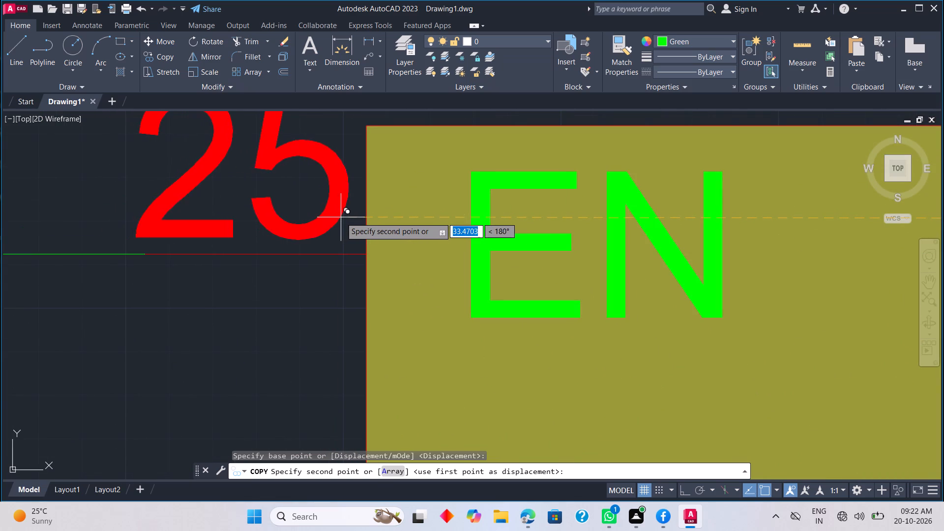
click(344, 217)
middle_drag(324, 343, 366, 239)
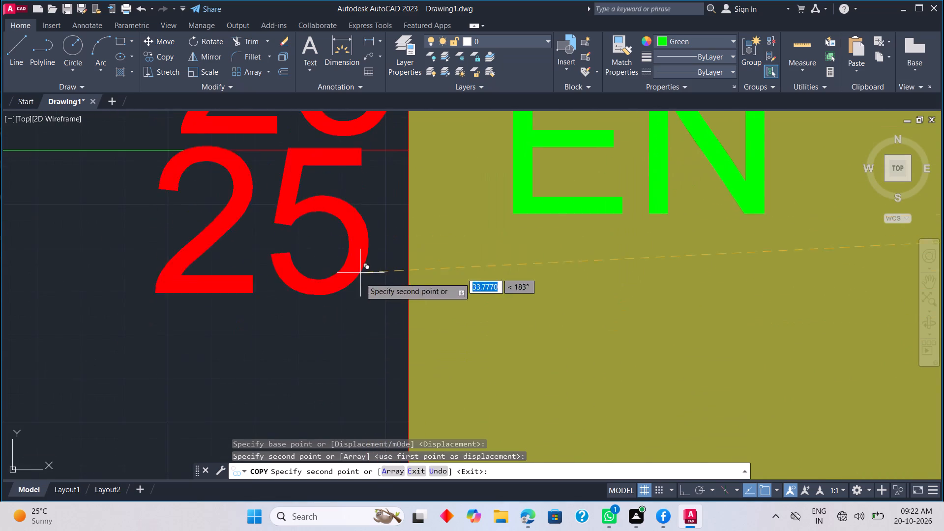
scroll(358, 330, down, 1)
key(Escape)
With Ortho on, copy the EN pin's number 25 straight down above the SENSOR_VOP and SENSOR_VN pin lines.
click(374, 199)
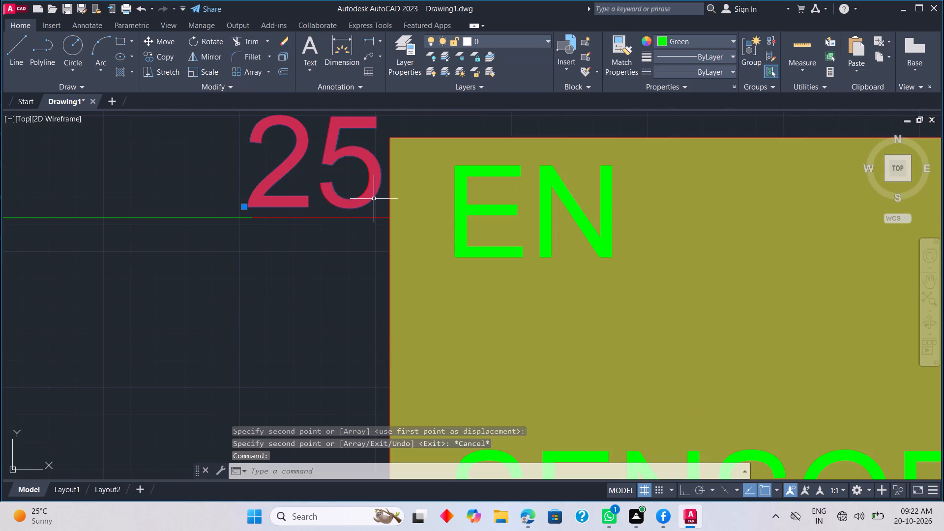
right_click(363, 254)
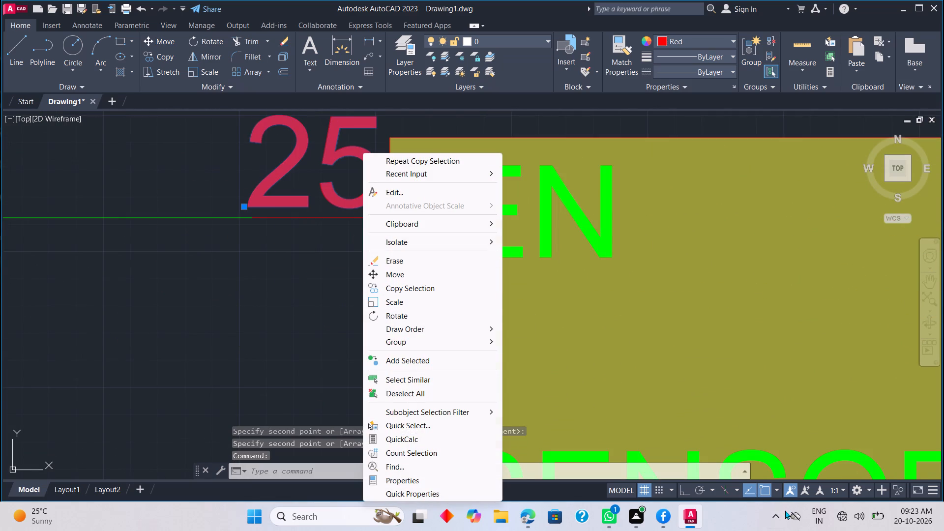
click(689, 490)
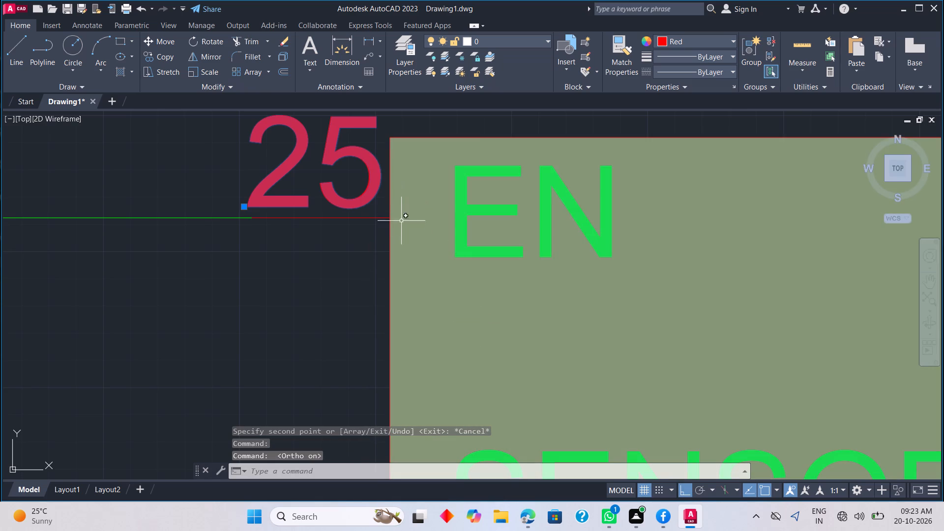
right_click(373, 251)
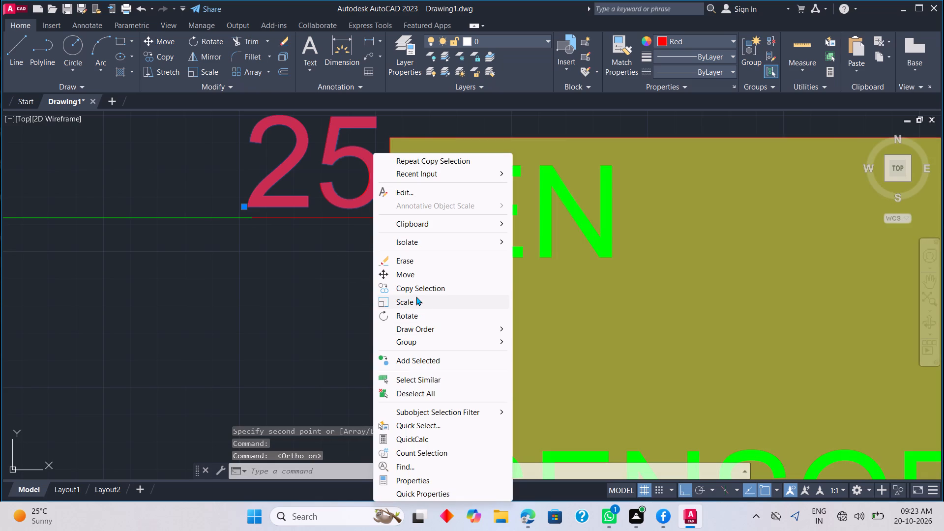
click(418, 290)
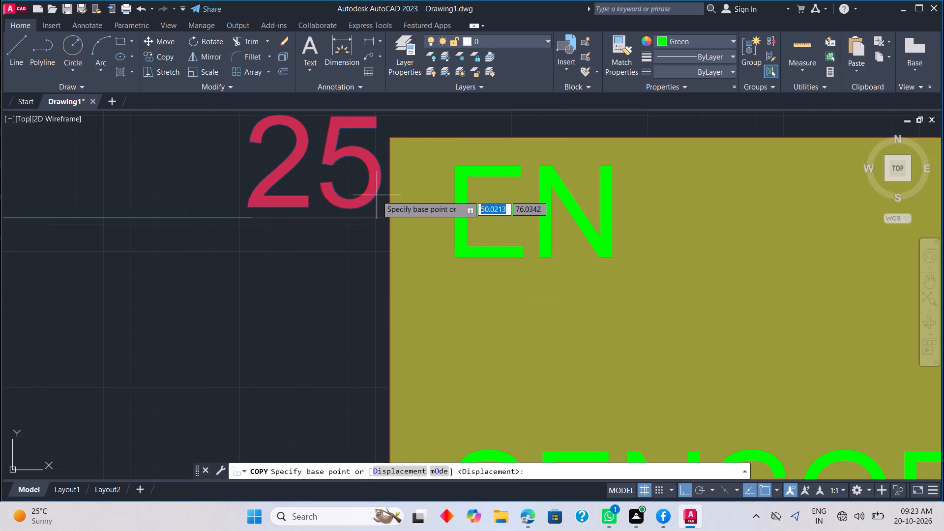
click(377, 195)
middle_drag(383, 360, 419, 188)
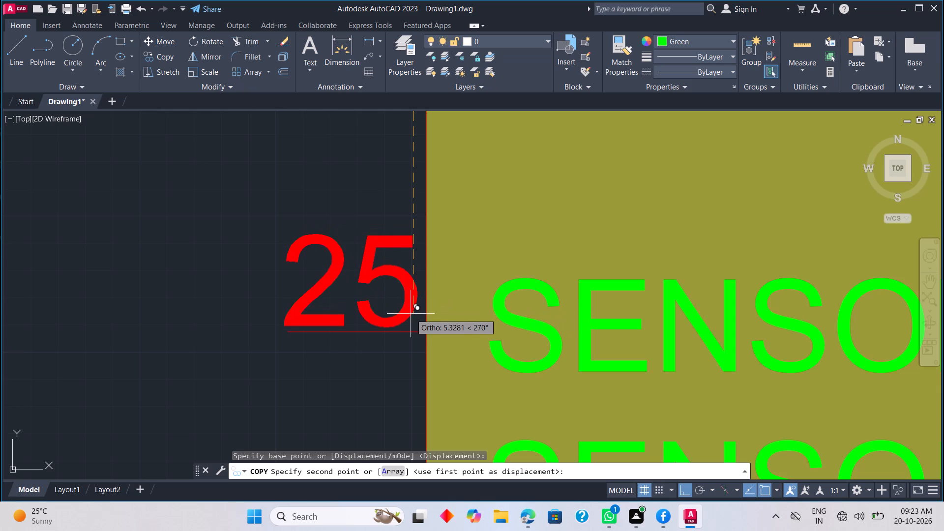
click(410, 311)
middle_drag(392, 393, 403, 214)
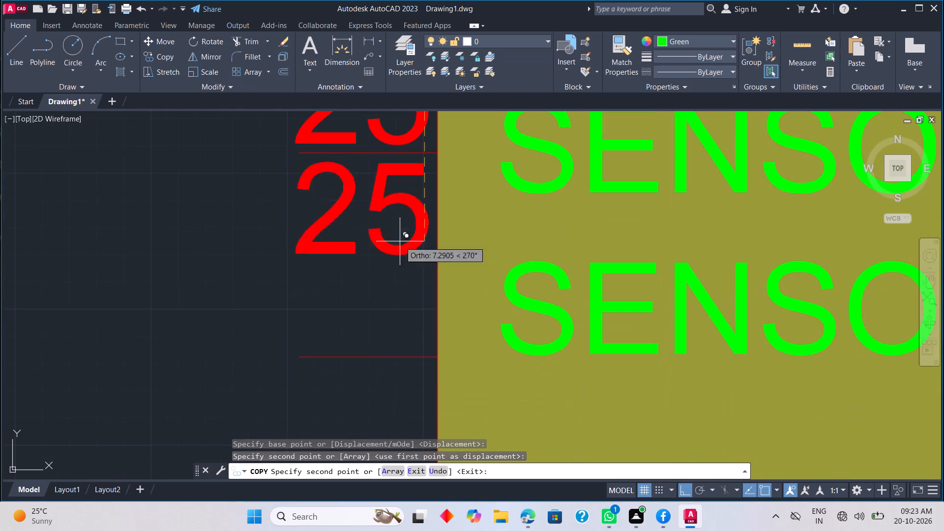
click(399, 334)
Place four more copies of the number 25 above the first four pin lines from SDO/SDO downward.
middle_drag(383, 409, 402, 316)
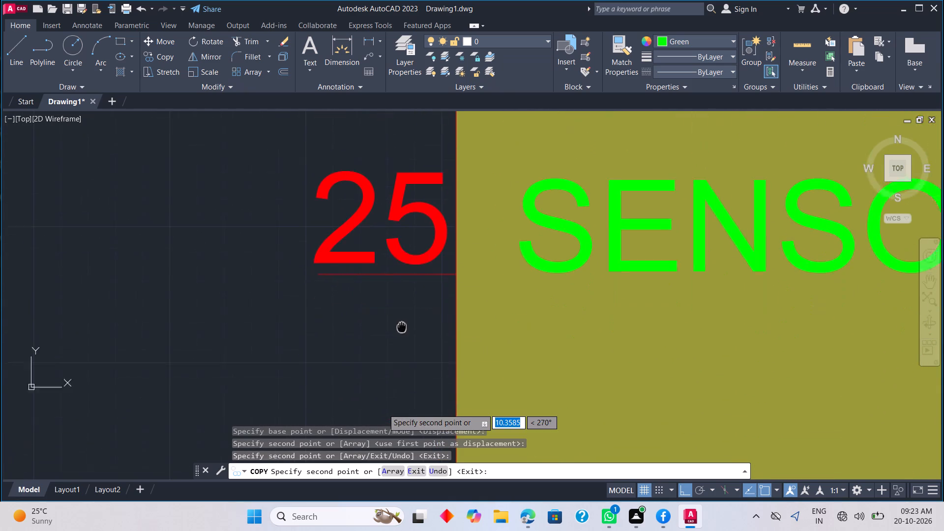
middle_drag(402, 316, 402, 261)
middle_drag(404, 378, 409, 238)
scroll(399, 246, down, 3)
middle_drag(380, 342, 380, 340)
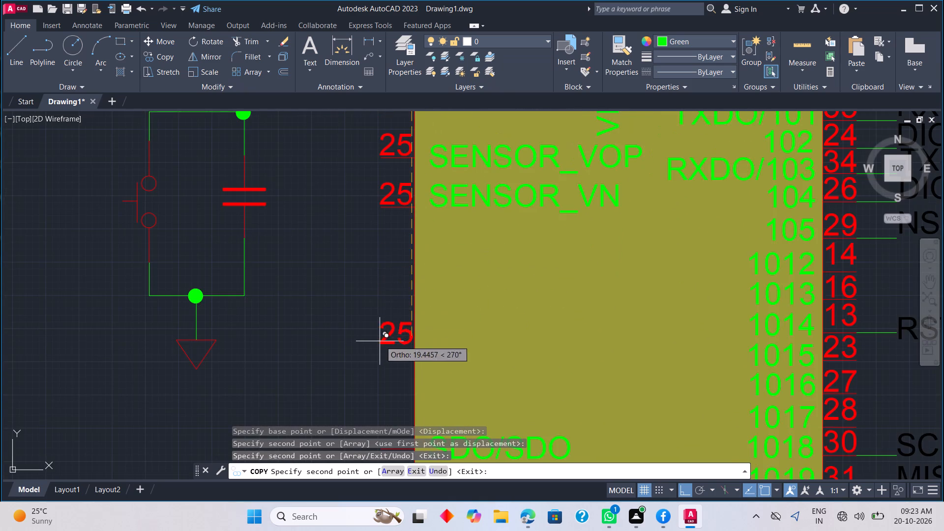
middle_drag(380, 340, 360, 231)
scroll(376, 298, up, 2)
middle_drag(374, 345, 361, 217)
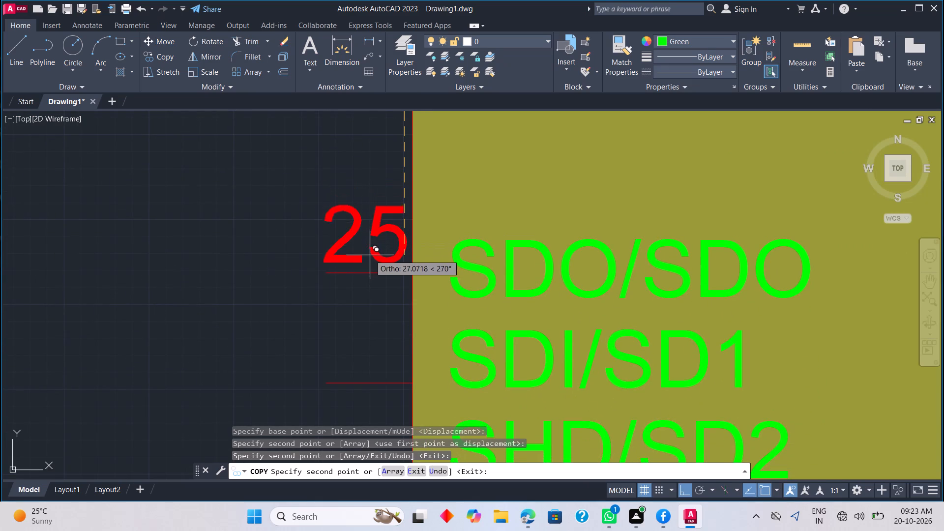
click(370, 256)
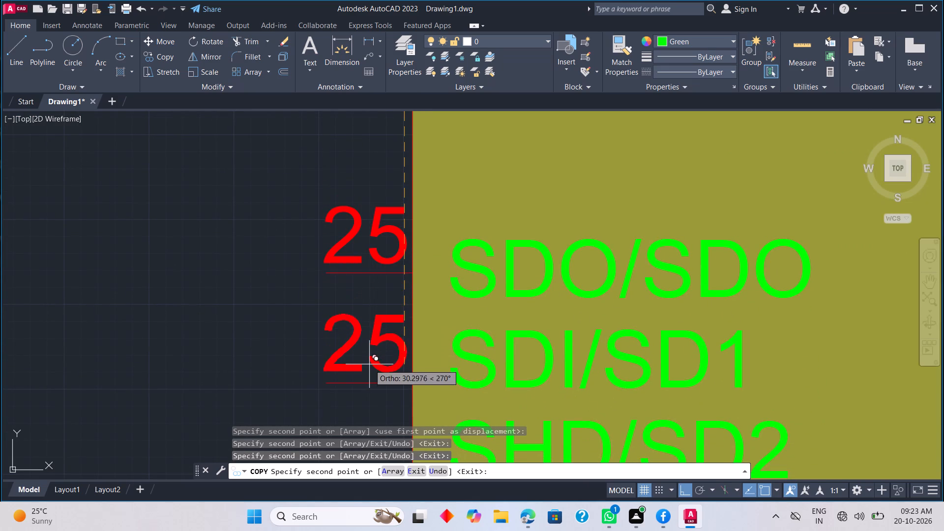
click(369, 364)
middle_drag(366, 385, 339, 242)
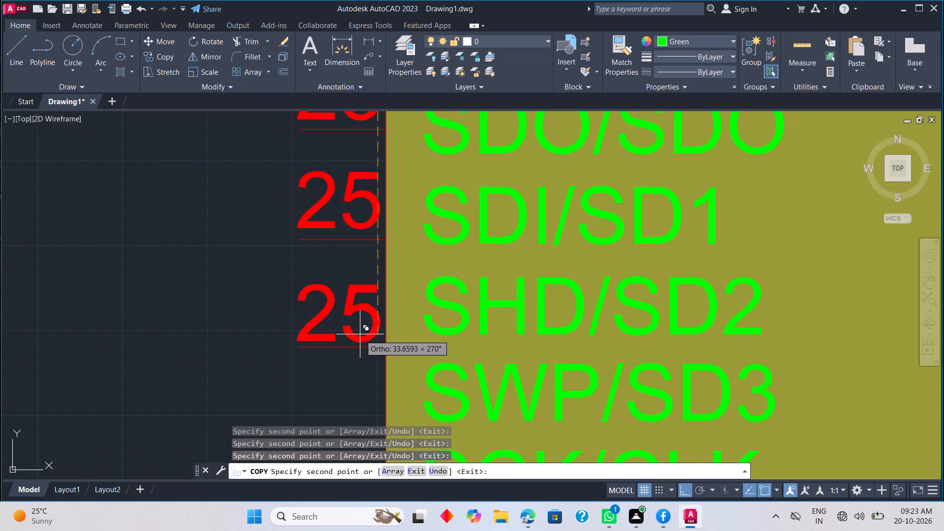
click(360, 334)
middle_drag(357, 373, 358, 243)
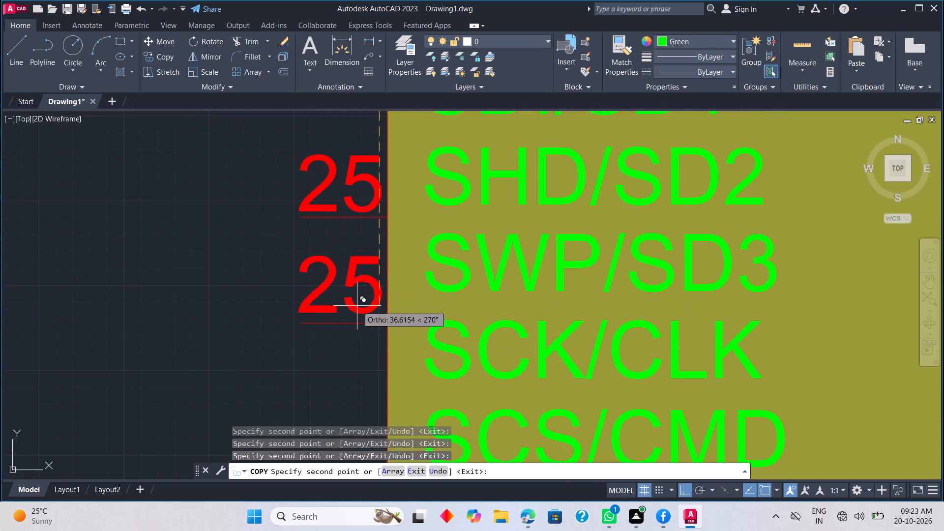
click(357, 308)
key(Escape)
scroll(353, 281, down, 3)
middle_drag(352, 265, 354, 274)
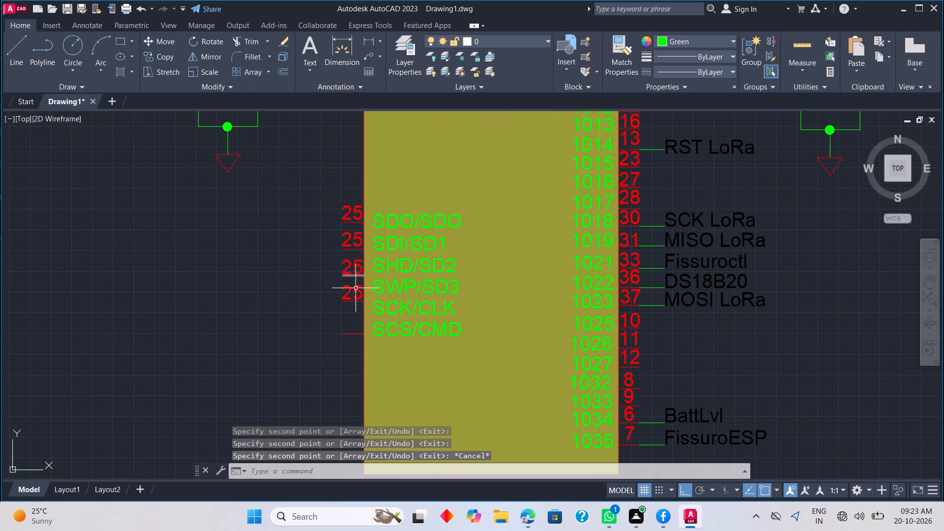
Copy the lowest pin number 25 about 3.9 units straight down, above the last red pin line beside SCS/CMD.
scroll(351, 304, up, 2)
click(361, 288)
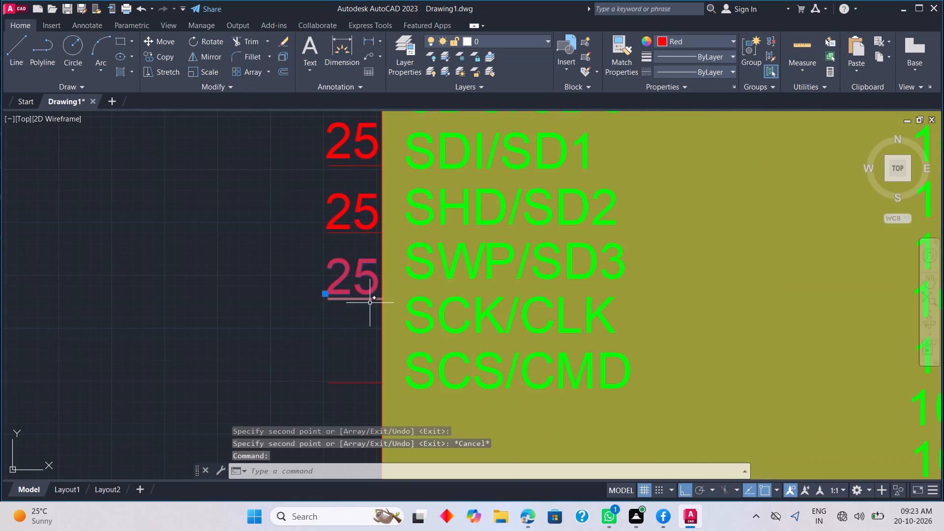
right_click(370, 303)
click(396, 290)
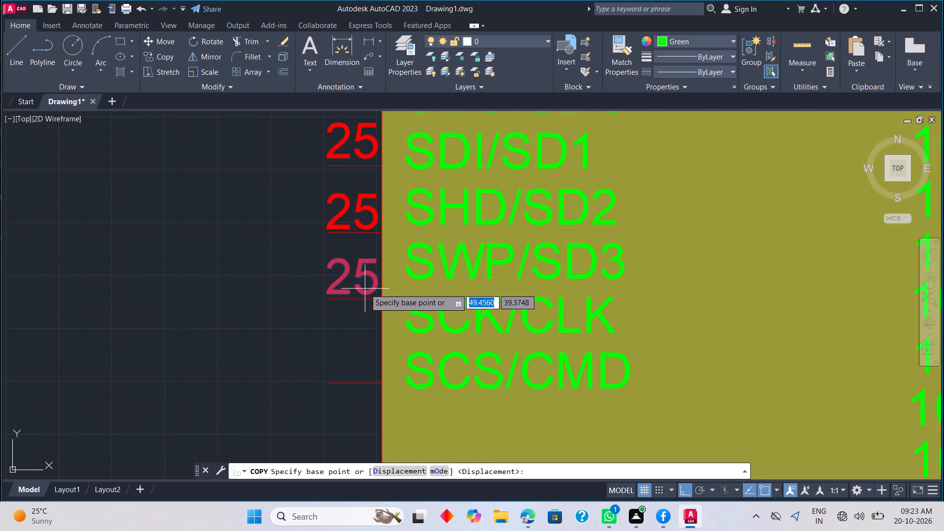
click(365, 289)
click(359, 371)
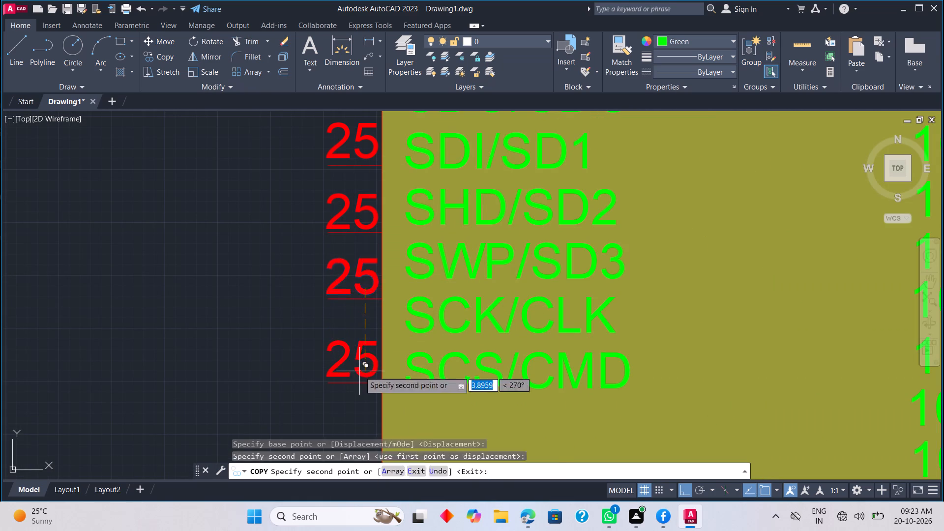
key(Escape)
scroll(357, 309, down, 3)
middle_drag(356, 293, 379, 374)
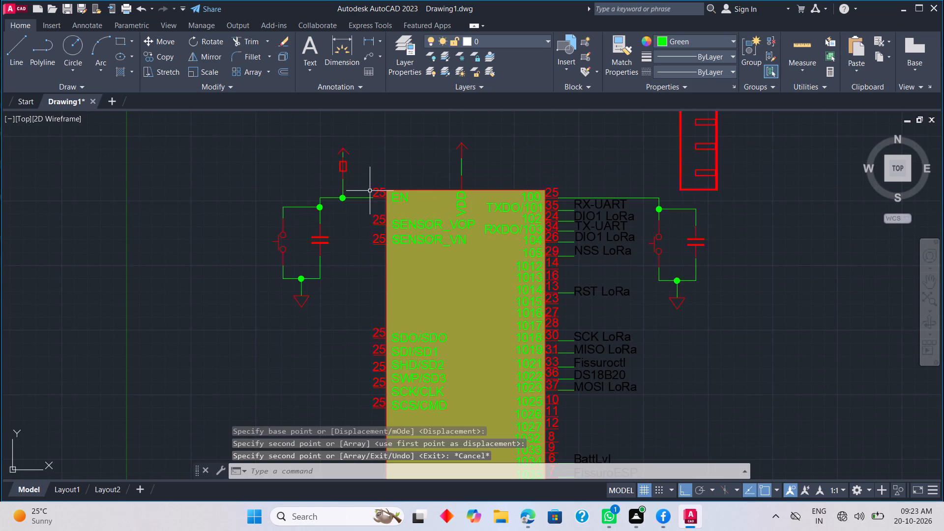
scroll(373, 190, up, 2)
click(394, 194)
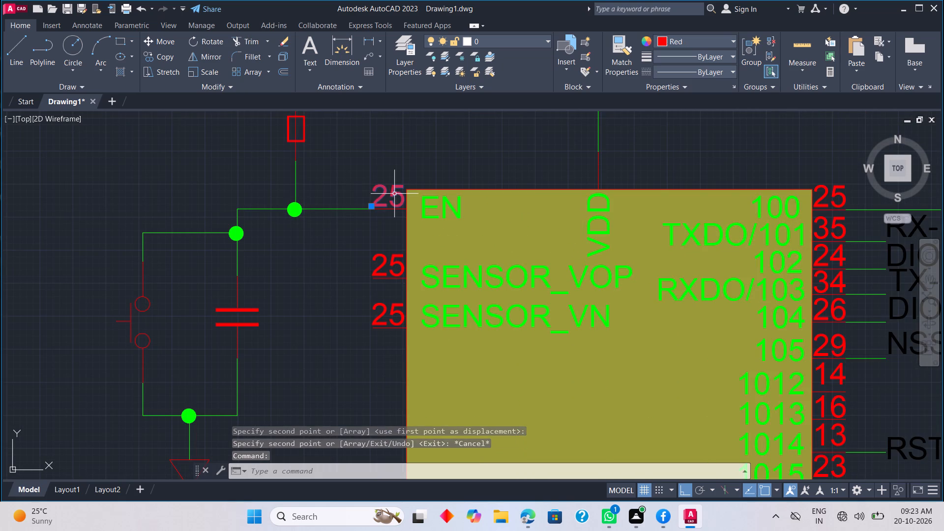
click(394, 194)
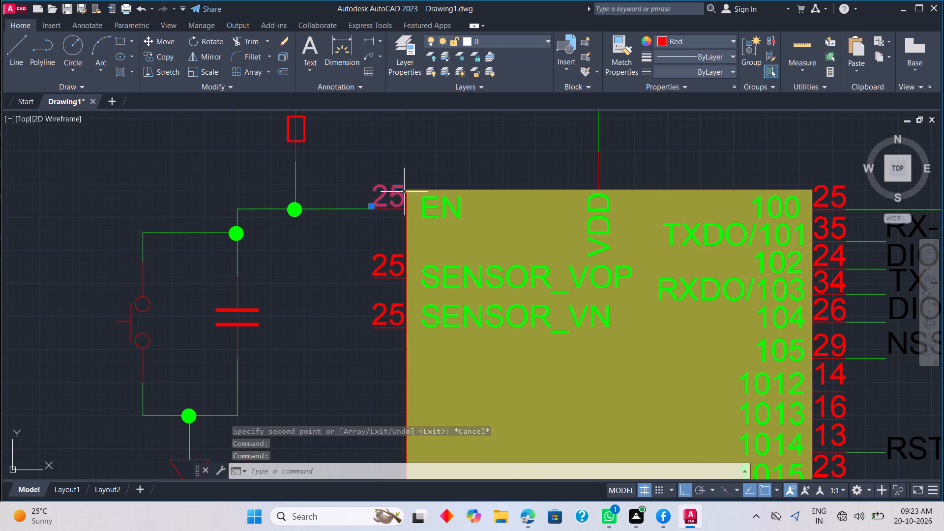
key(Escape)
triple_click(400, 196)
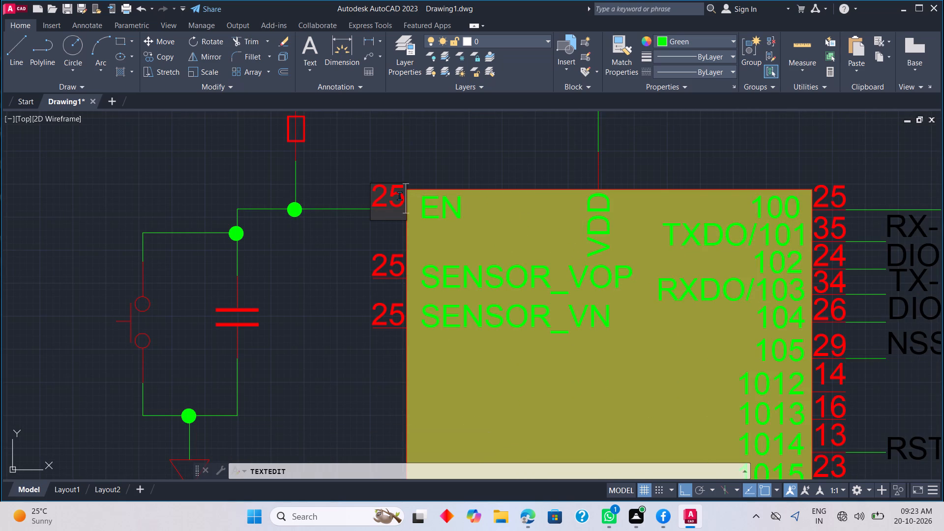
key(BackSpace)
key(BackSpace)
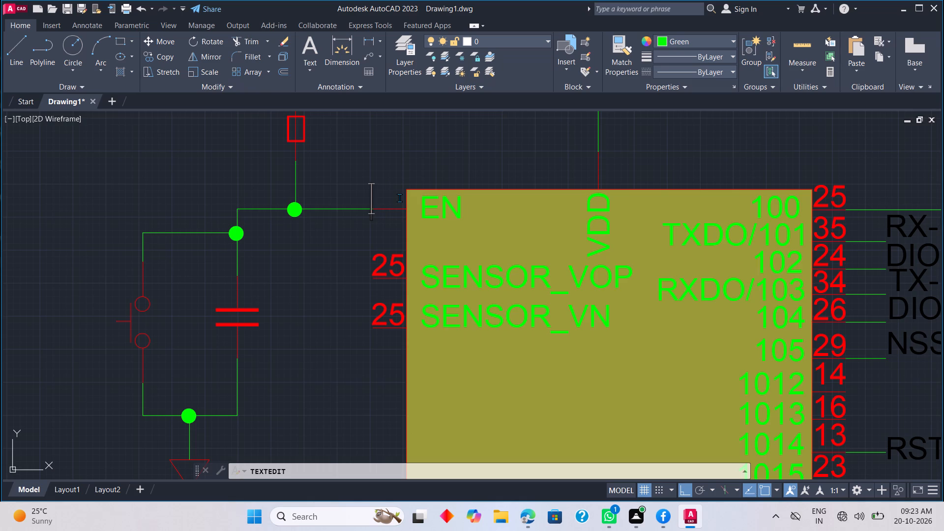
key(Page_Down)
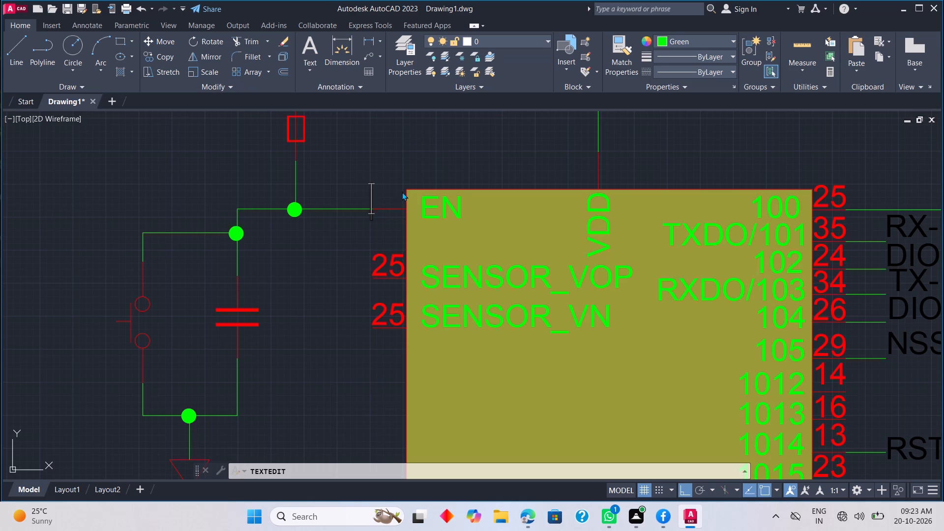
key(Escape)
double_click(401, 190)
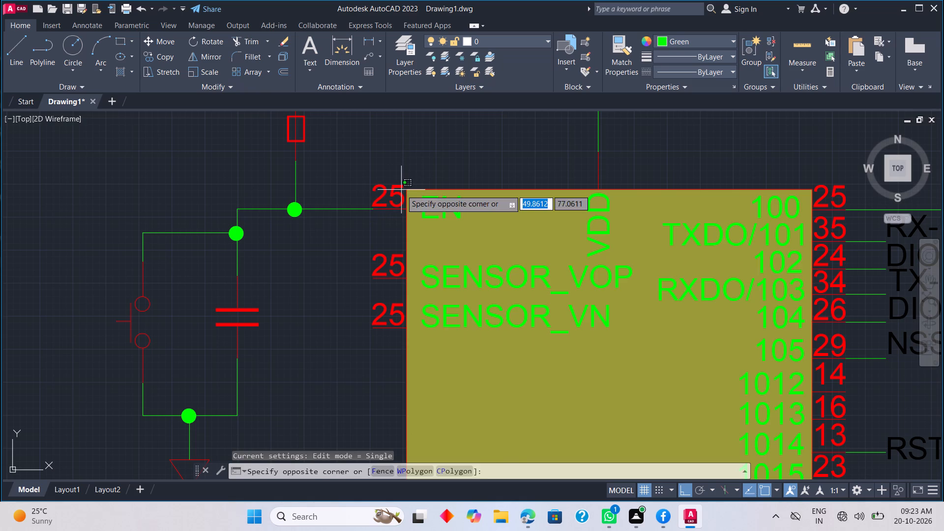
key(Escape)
Change the EN pin's number to 3 and move it horizontally toward the chip so it sits centred over its pin line.
double_click(403, 184)
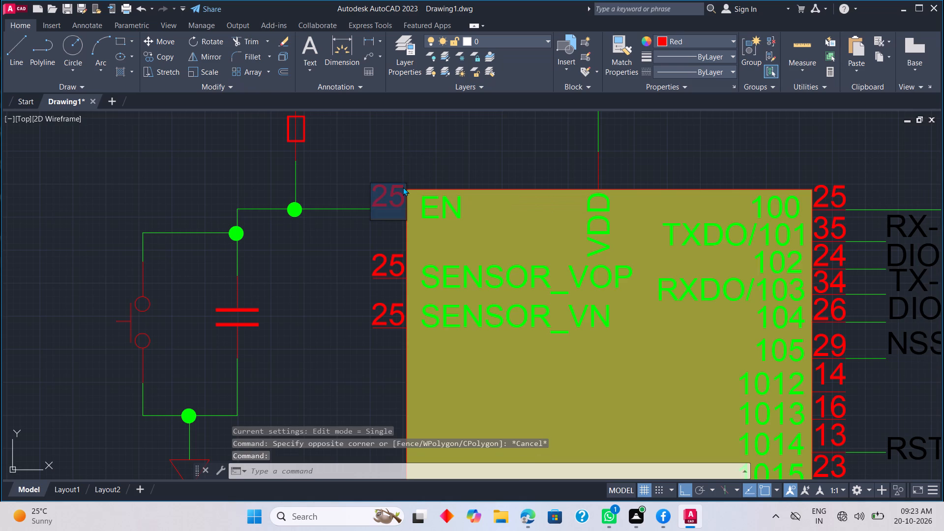
key(Page_Down)
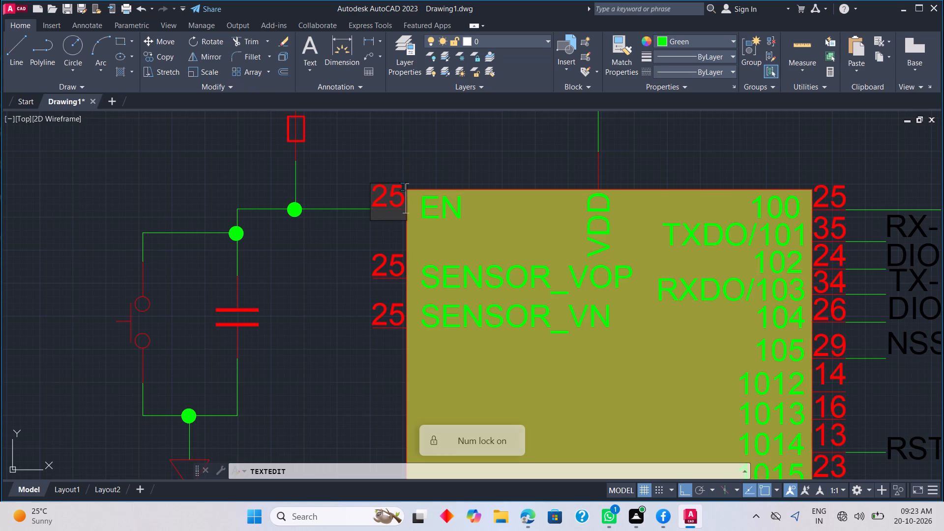
key(3)
key(BackSpace)
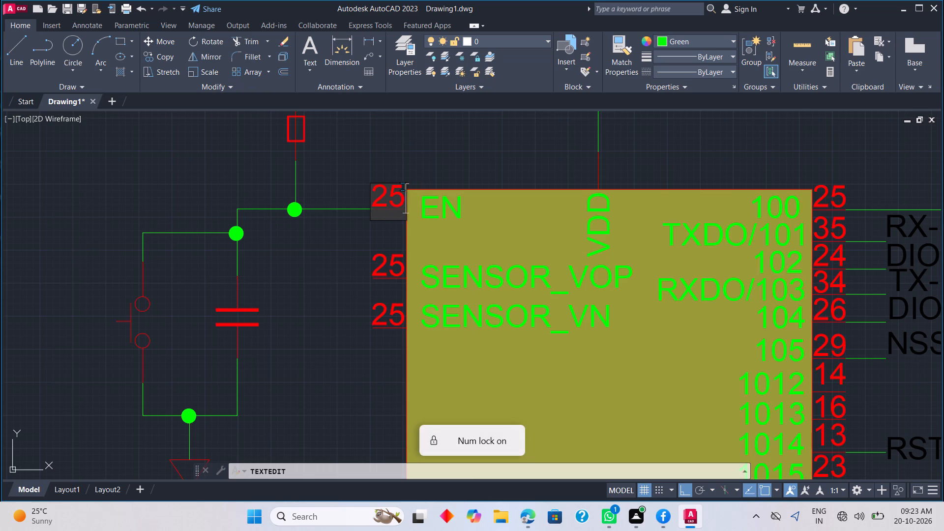
key(BackSpace)
key(BackSpace)
key(3)
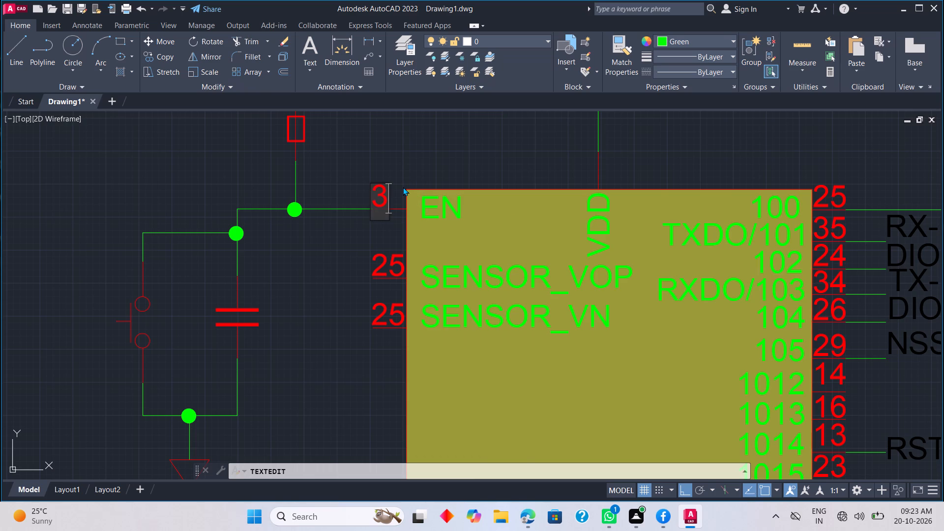
click(382, 236)
click(388, 198)
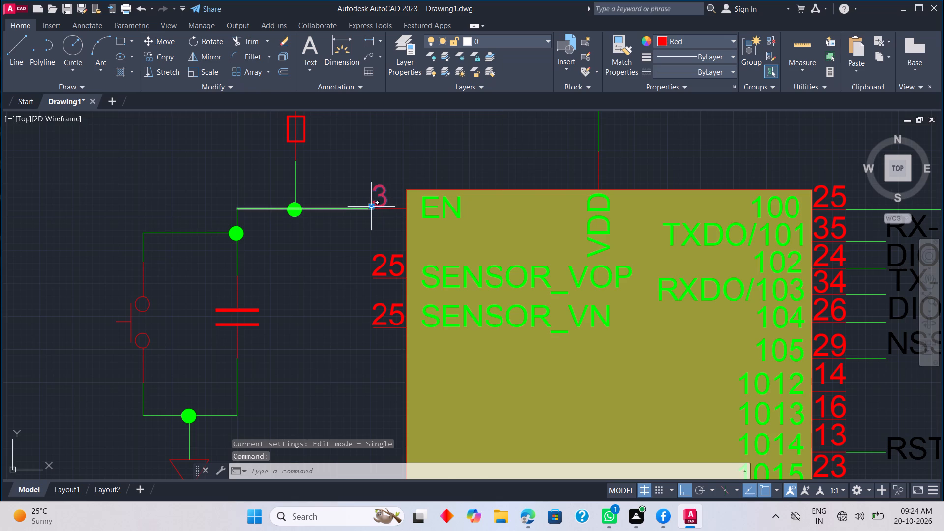
click(373, 207)
scroll(384, 205, up, 1)
click(384, 205)
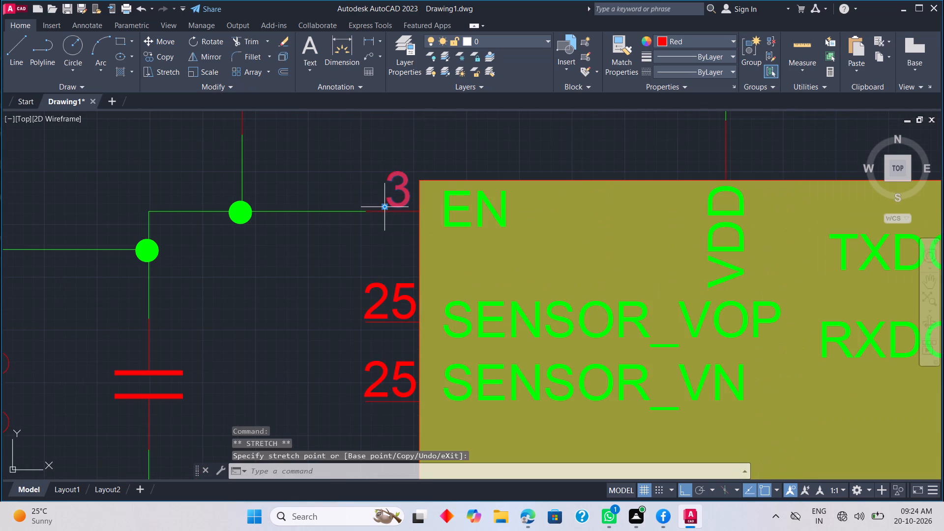
key(Escape)
Change the SENSOR_VOP pin's number to 4 and move it about 0.9 units horizontally toward the chip, over its pin line.
double_click(394, 297)
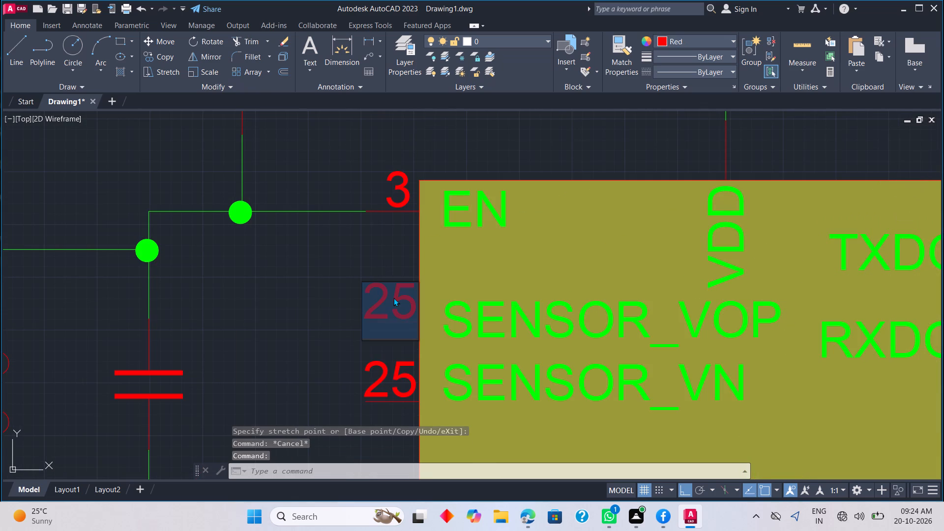
key(4)
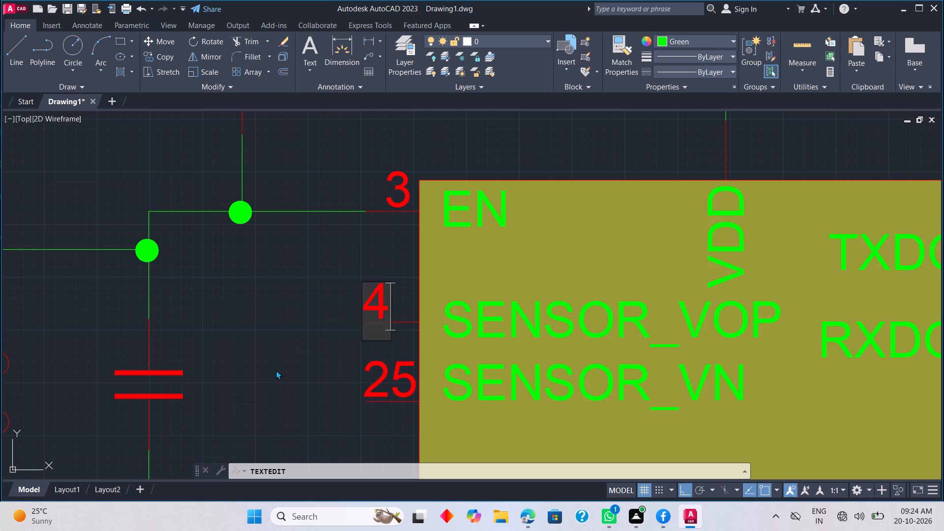
click(264, 381)
click(388, 307)
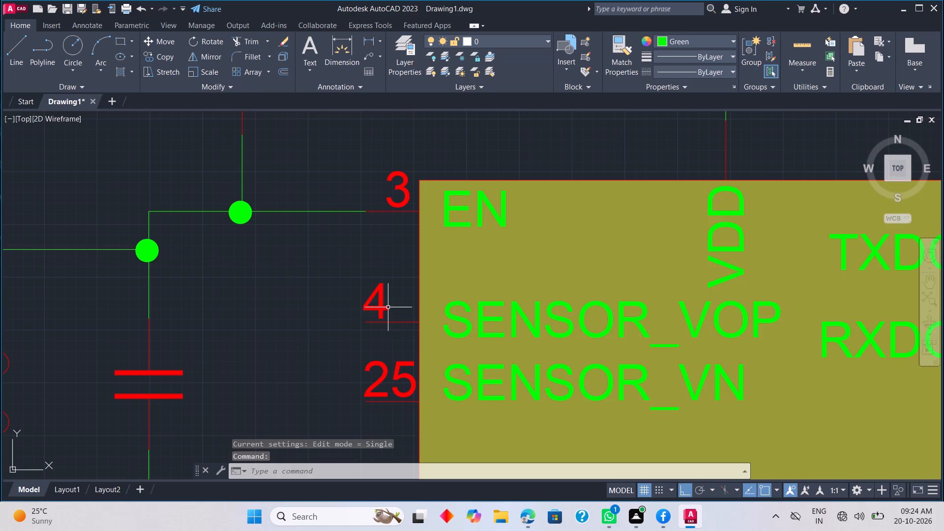
click(360, 317)
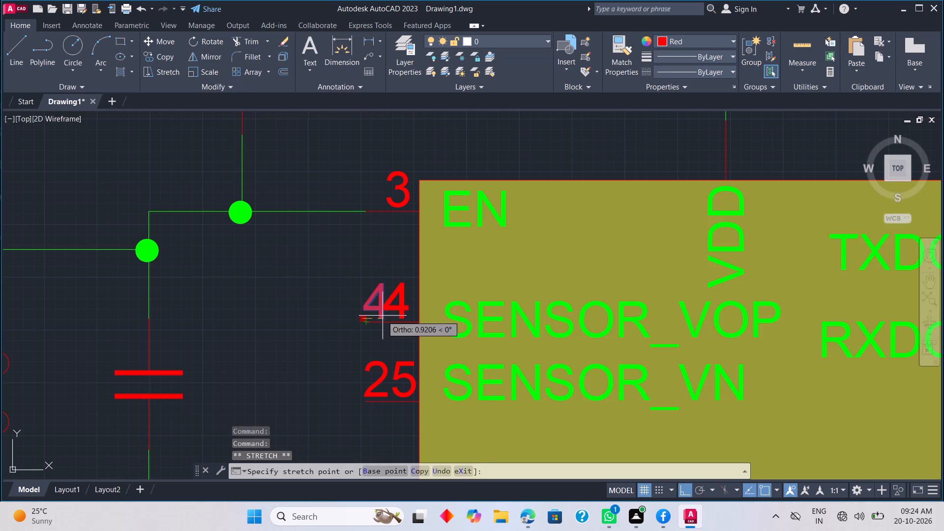
click(383, 316)
key(Escape)
Change the SENSOR_VN pin's number to 5 and move it about 1 unit horizontally toward the chip, over its pin line.
middle_drag(386, 364, 395, 254)
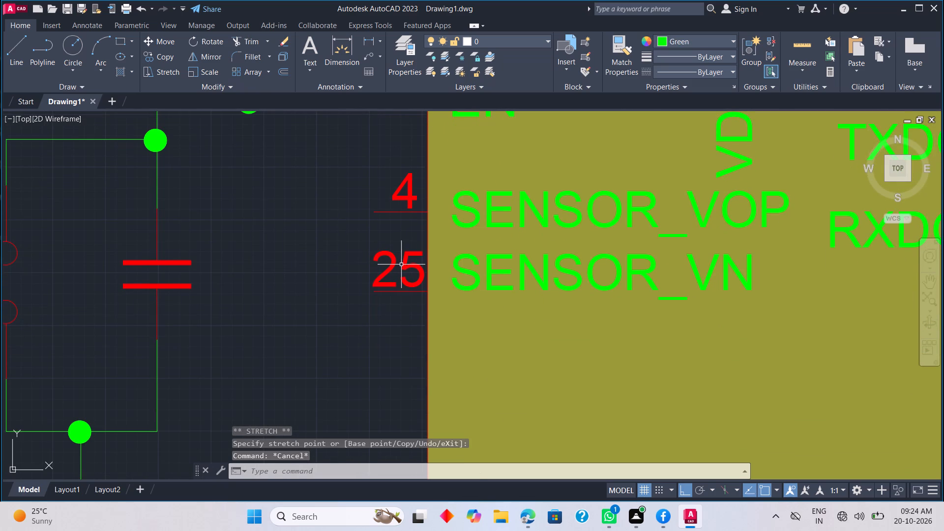
double_click(402, 265)
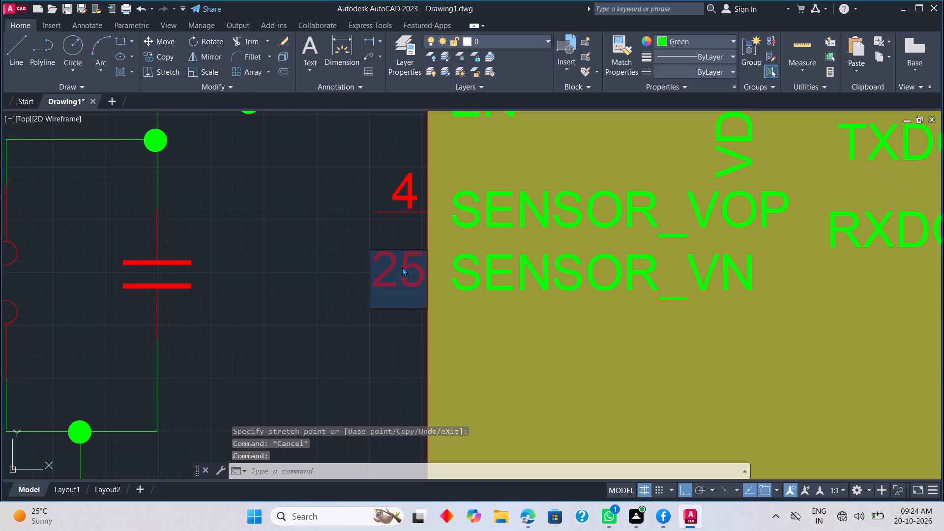
key(5)
click(346, 280)
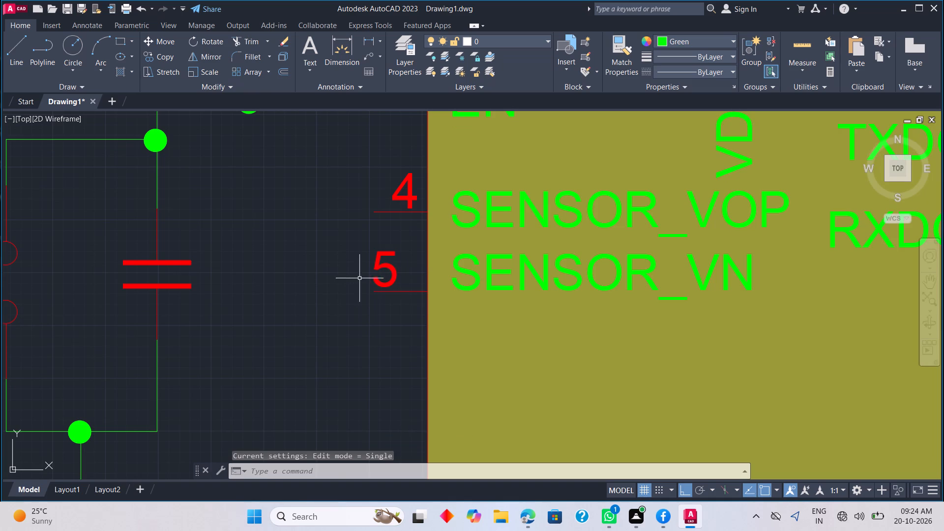
click(372, 278)
click(370, 284)
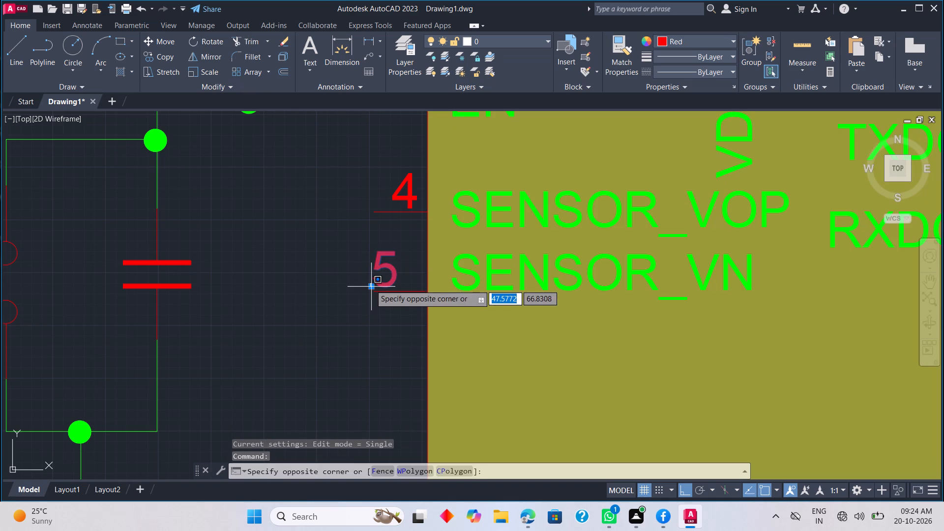
key(Escape)
drag(370, 286, 388, 285)
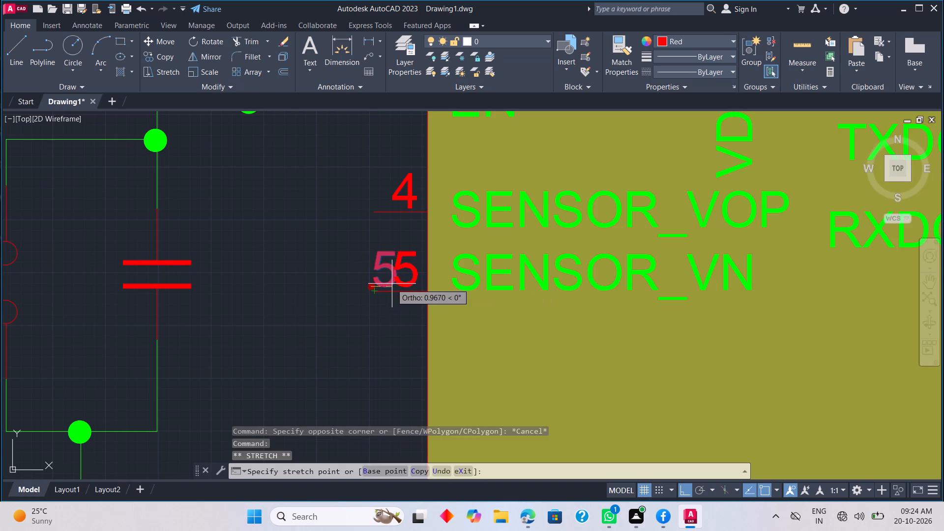
click(392, 284)
key(Escape)
Change the SDO/SDO pin's red number to 21 and the SDI/SD1 pin's number to 22.
scroll(403, 326, down, 3)
middle_drag(391, 352, 407, 272)
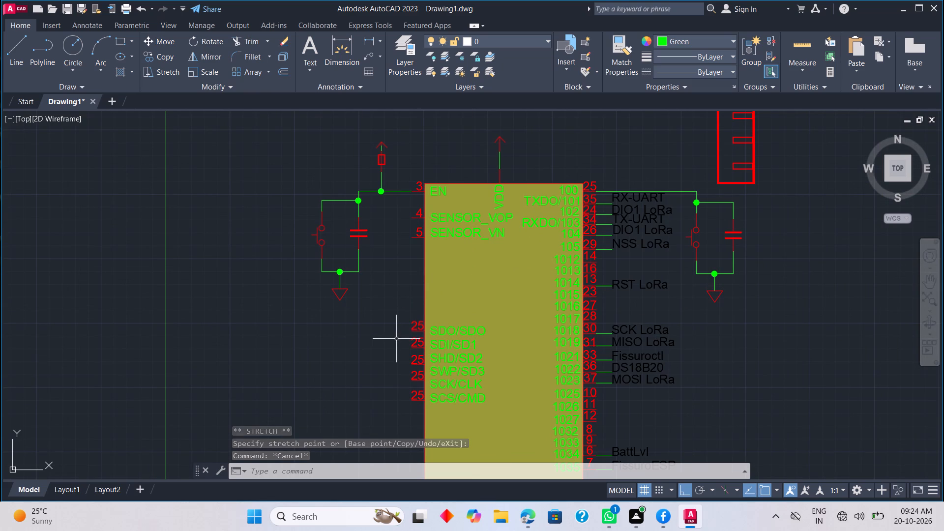
scroll(401, 343, up, 1)
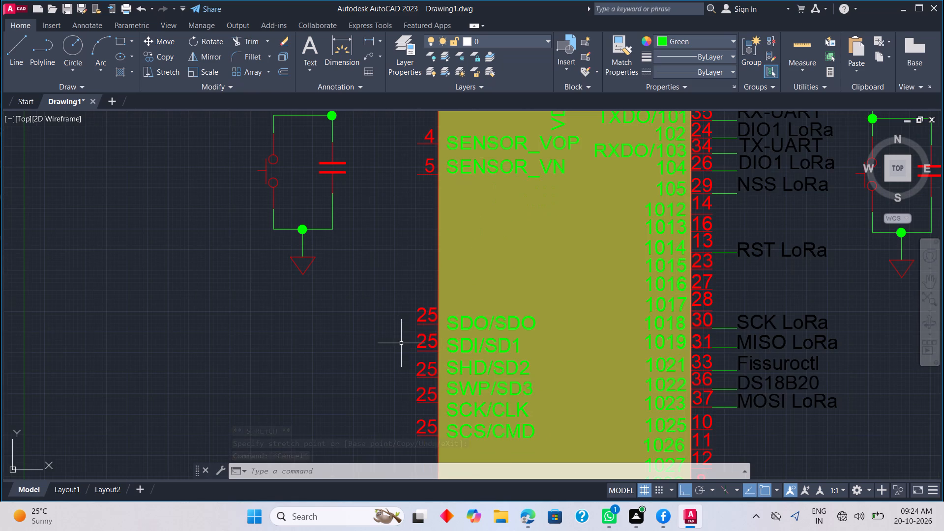
double_click(423, 323)
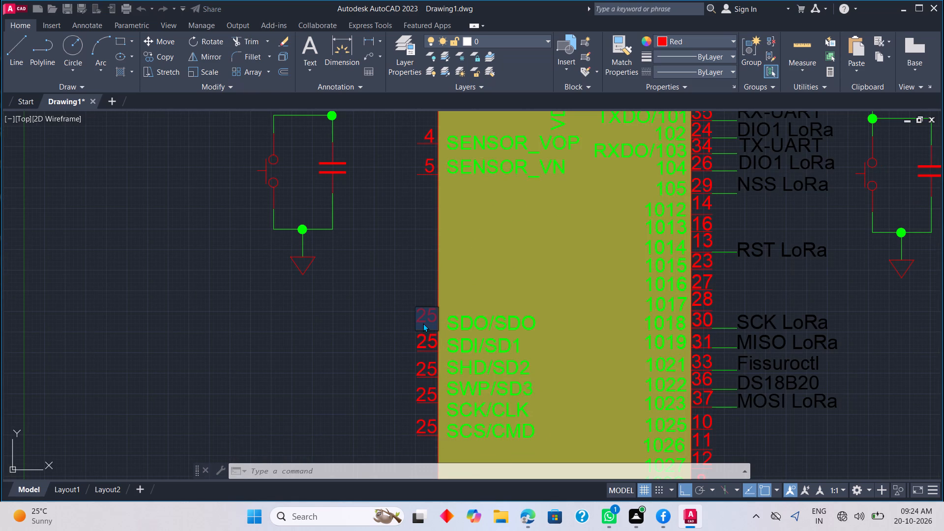
text(21)
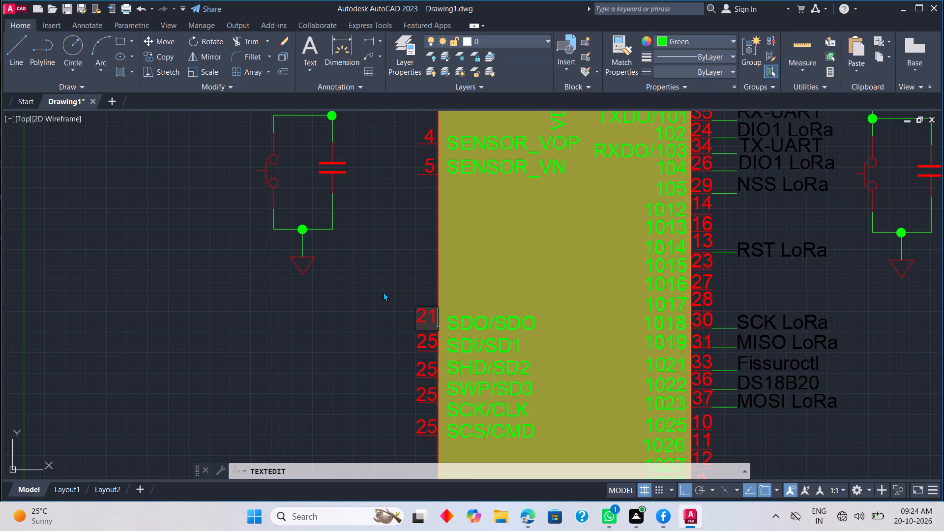
click(375, 339)
double_click(422, 342)
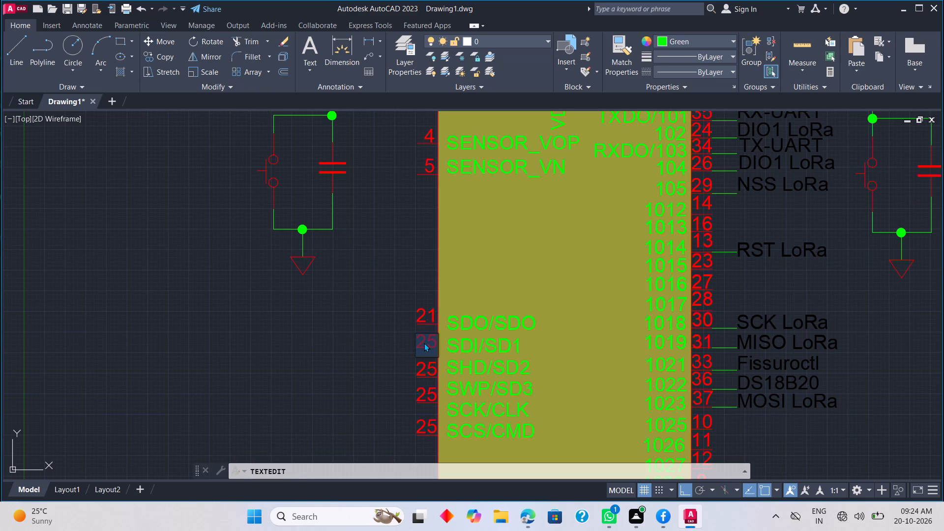
text(22)
drag(339, 346, 347, 351)
Change the SHD/SD2 pin's number to 17, the next one below to 18, and the lowest one beside SCS/CMD to 20.
double_click(428, 372)
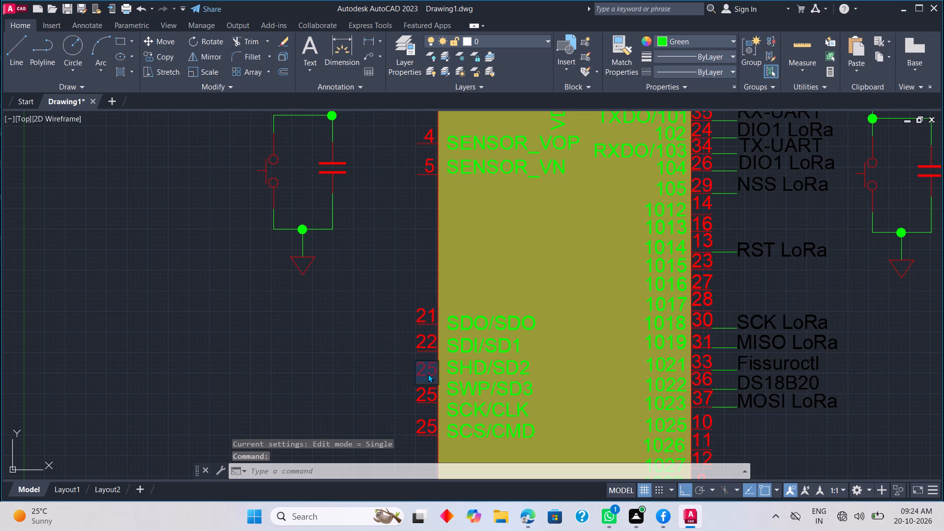
text(17)
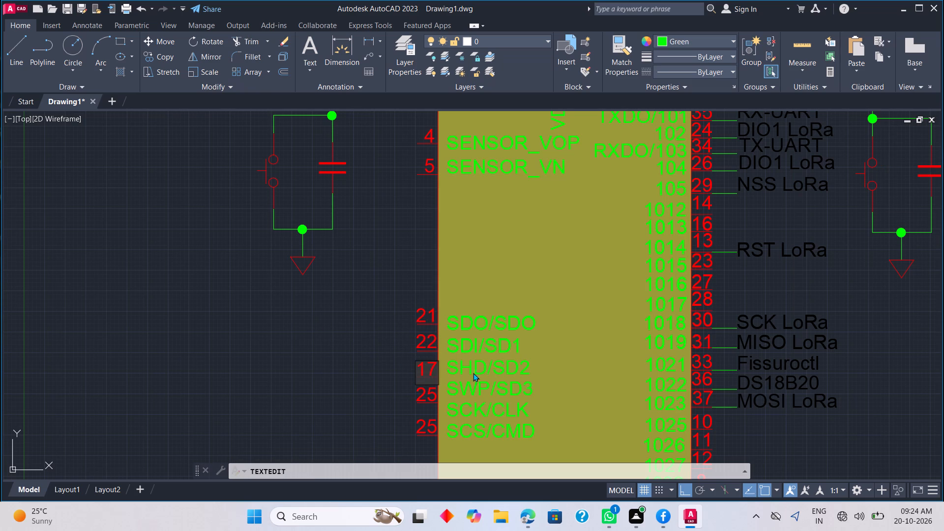
click(476, 425)
double_click(424, 396)
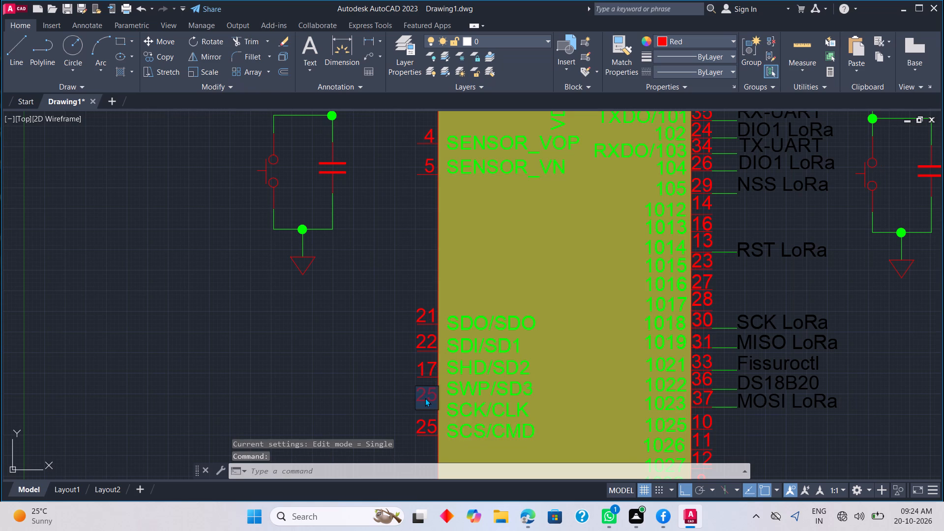
text(18)
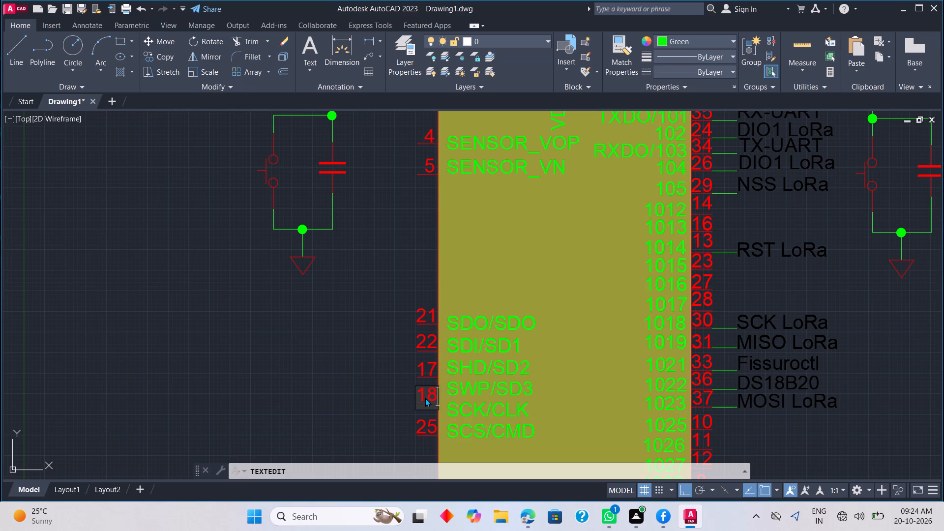
click(396, 442)
double_click(425, 428)
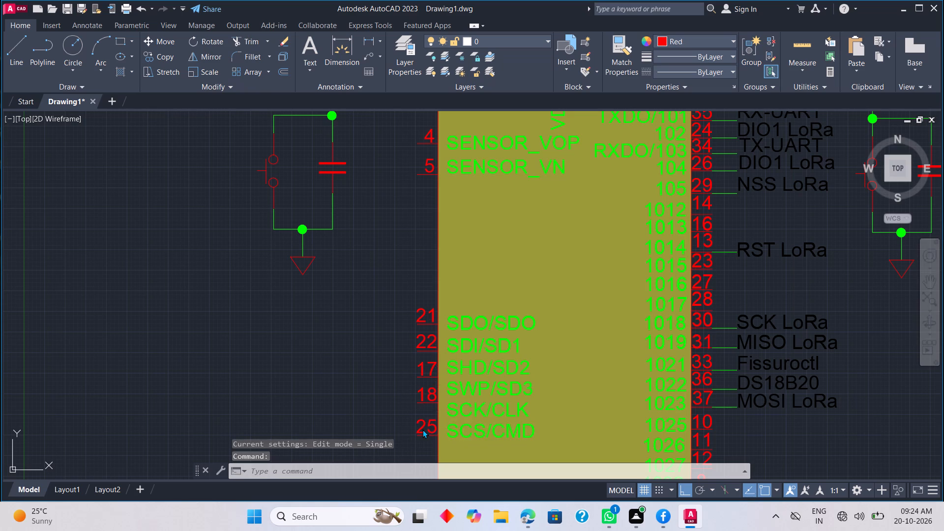
text(20)
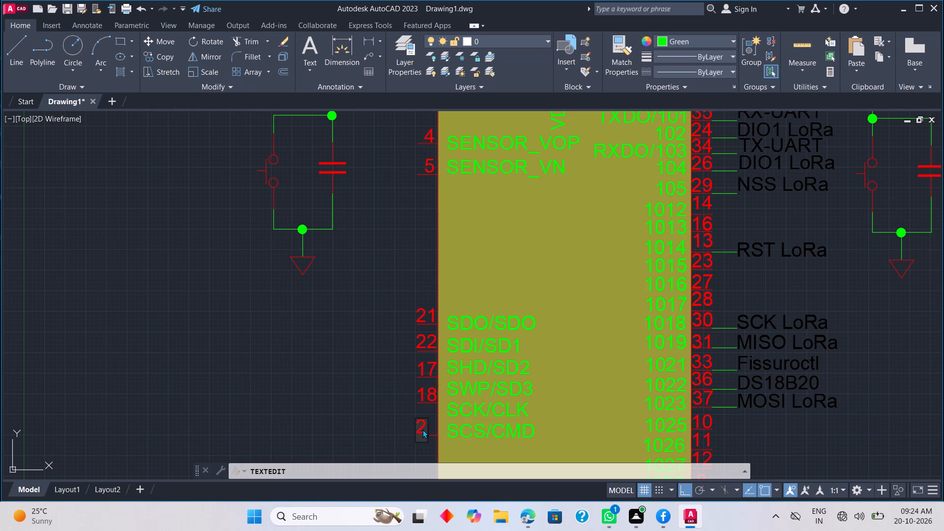
click(399, 393)
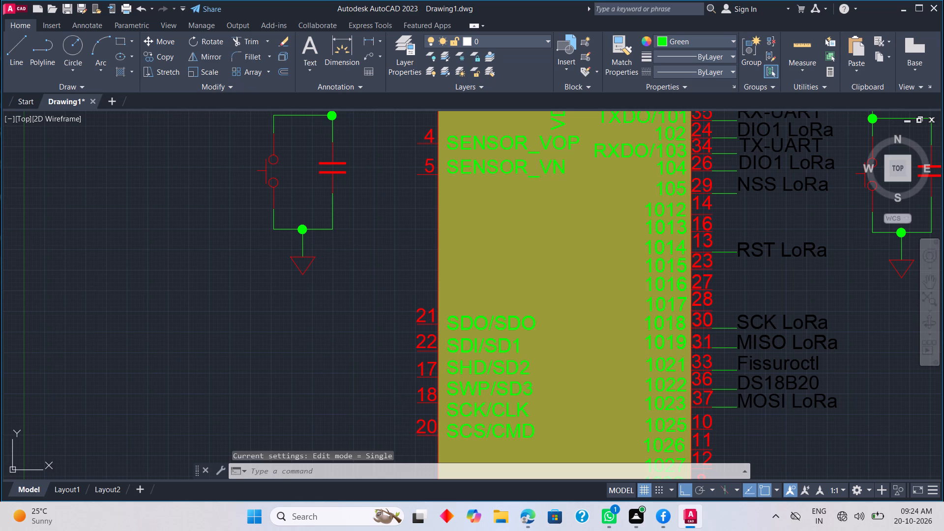
Move the lowest pin number 20 together with its red pin line about 0.6 units straight down beside SCS/CMD.
middle_drag(400, 417, 401, 348)
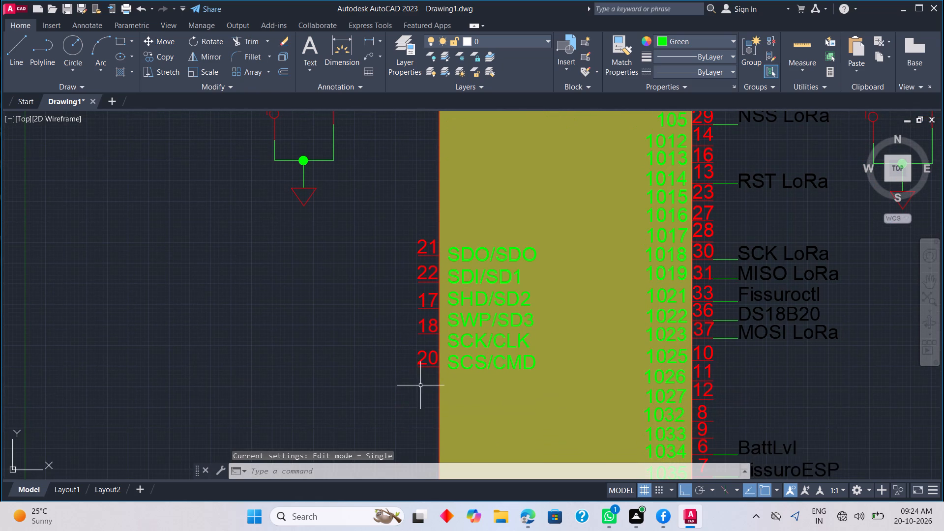
scroll(429, 363, up, 4)
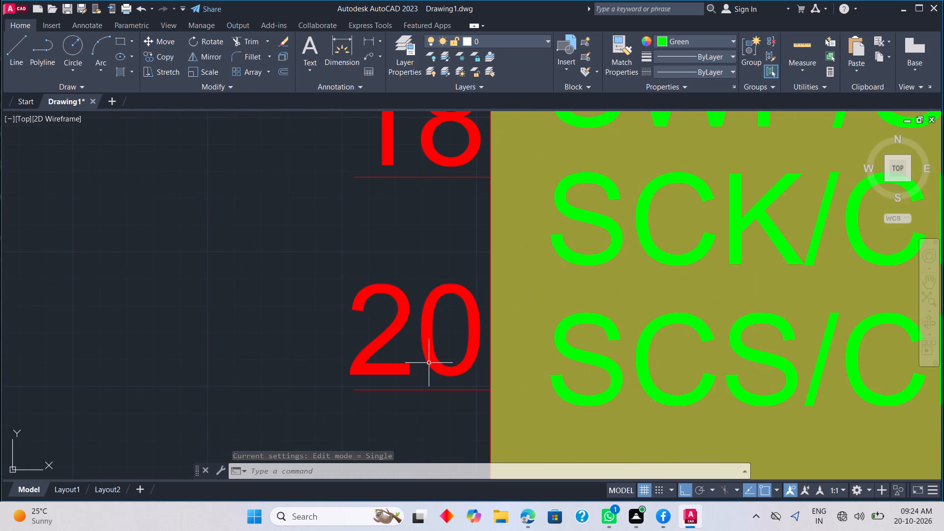
drag(321, 256, 369, 264)
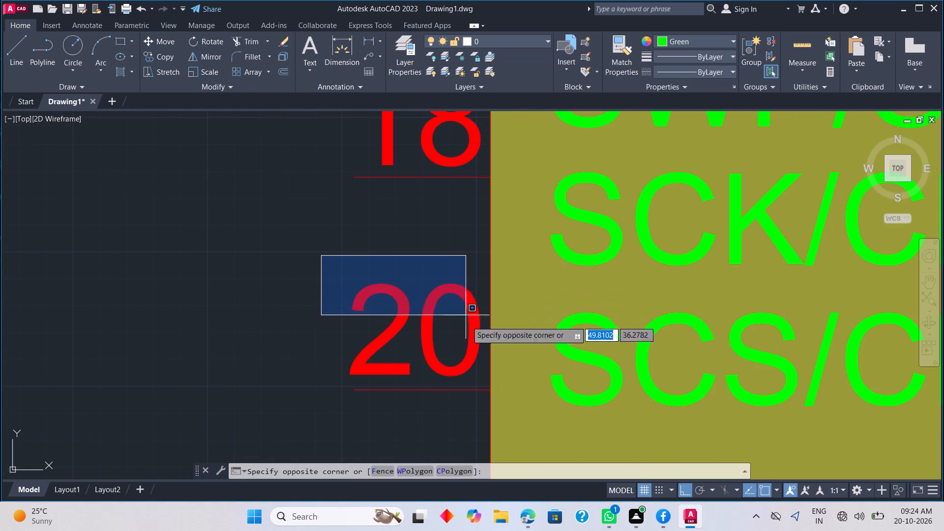
click(494, 413)
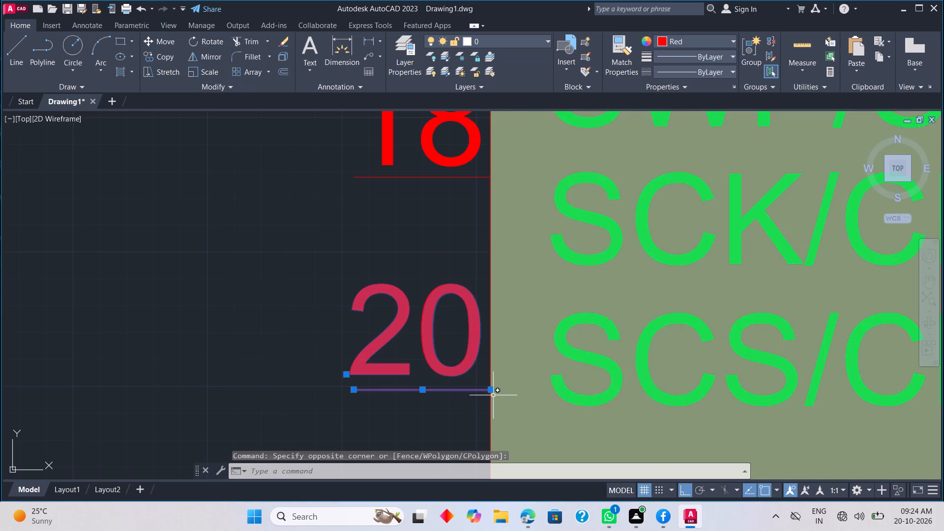
right_click(503, 392)
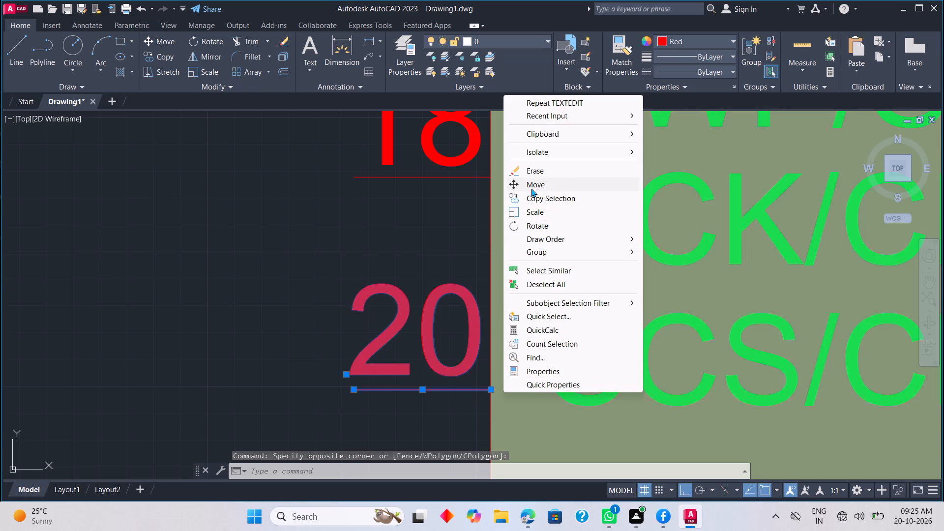
click(531, 187)
click(492, 392)
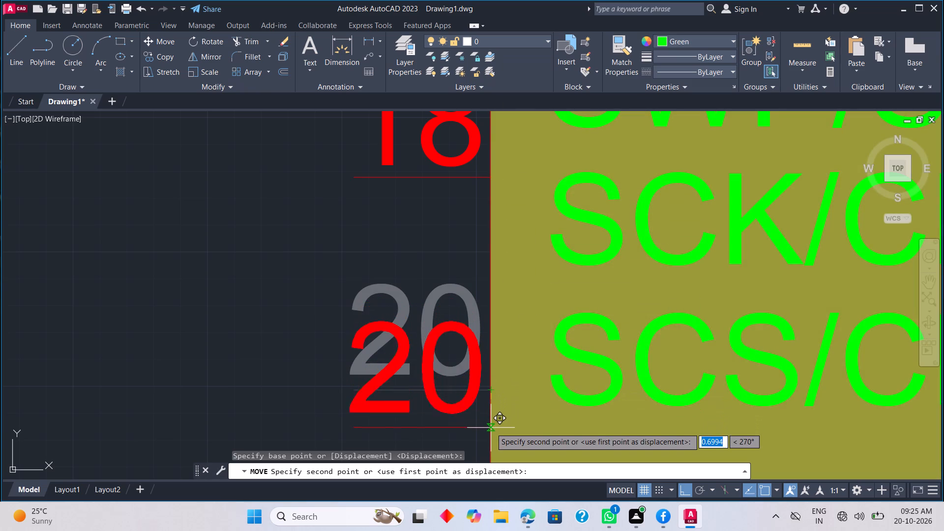
click(492, 421)
key(Escape)
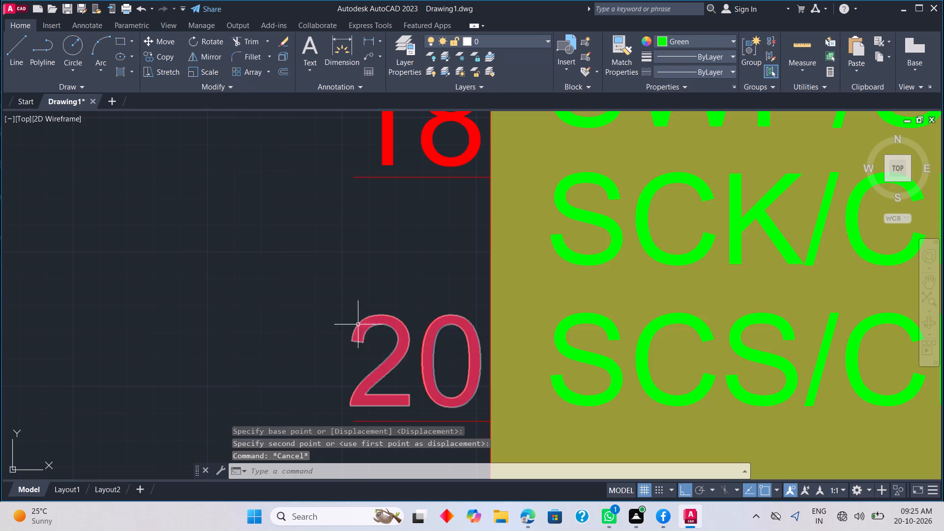
Copy the number 20 and its red pin line about 2.3 units straight up, beside SCK/CLK.
drag(340, 317, 349, 317)
key(Escape)
drag(335, 295, 340, 295)
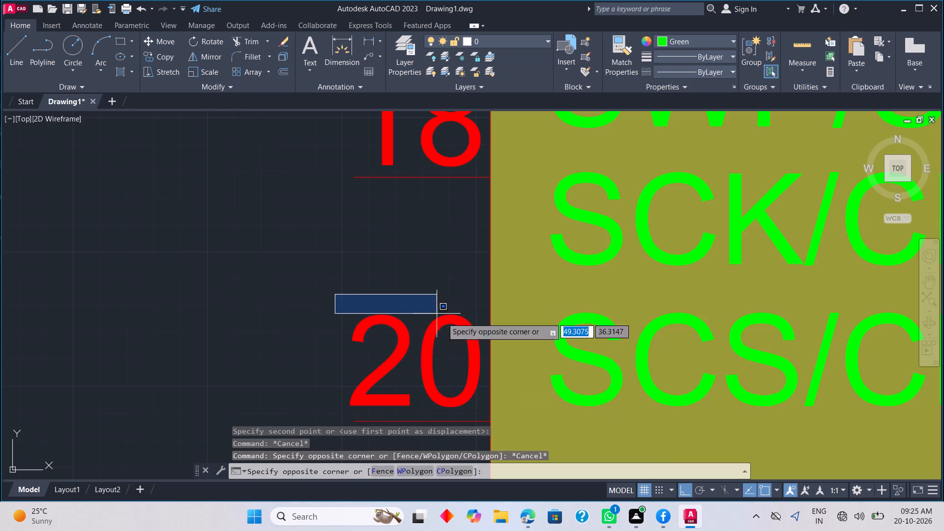
click(501, 444)
right_click(516, 430)
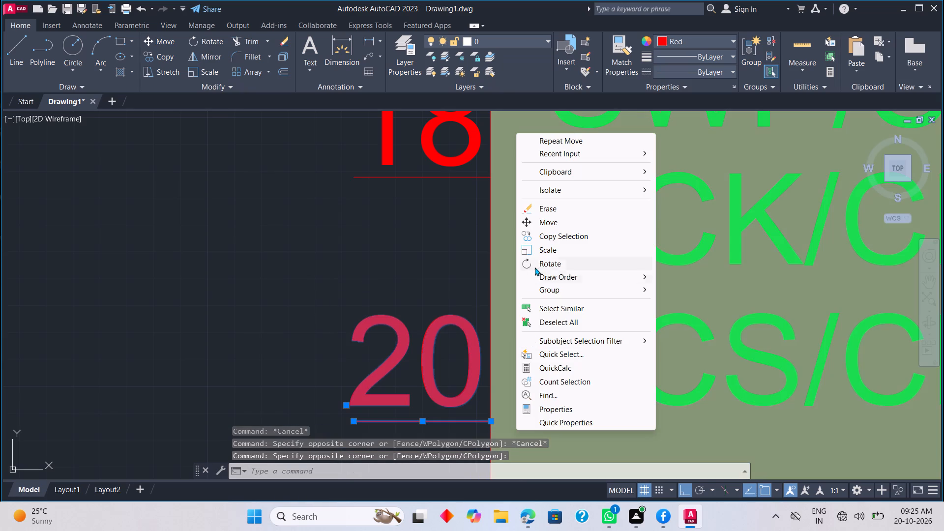
click(543, 233)
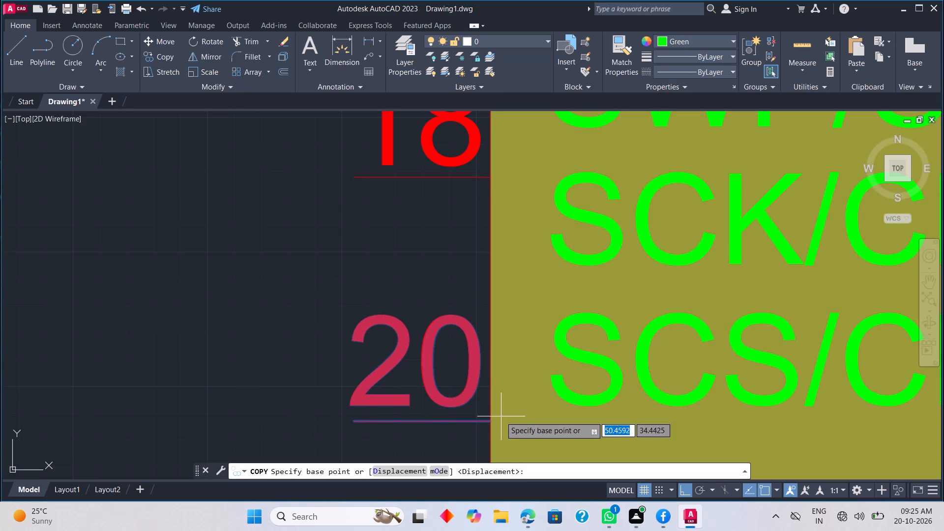
drag(491, 422, 490, 416)
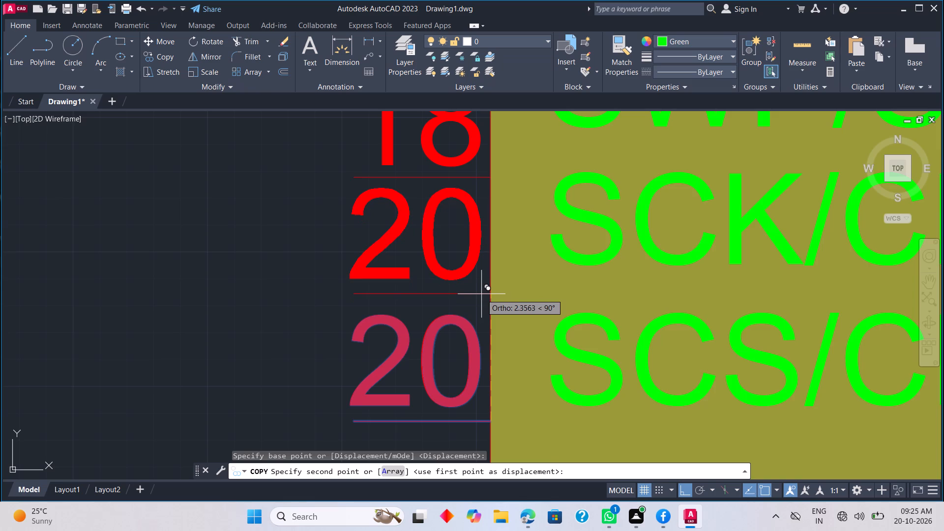
click(483, 297)
key(Escape)
Enter 20 as the copied SCK/CLK pin's number and change the SCS/CMD pin's number to 19.
double_click(474, 270)
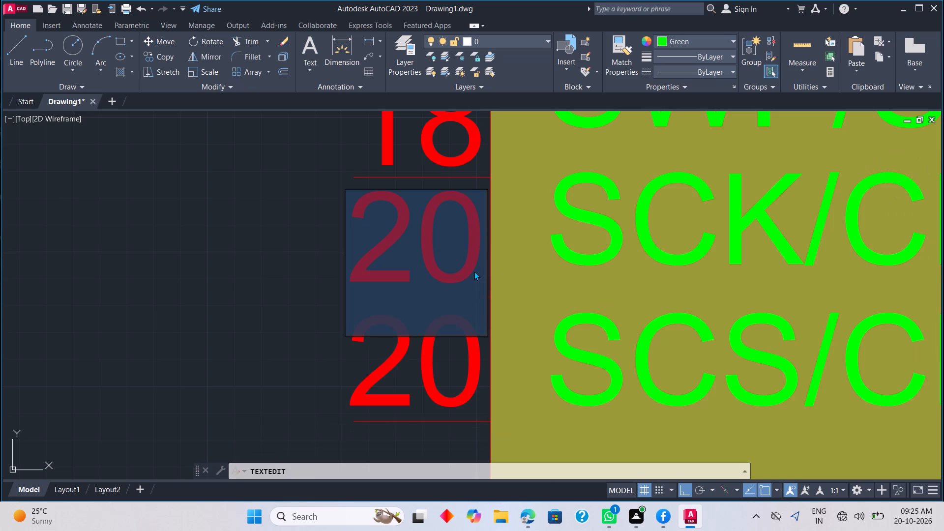
text(20)
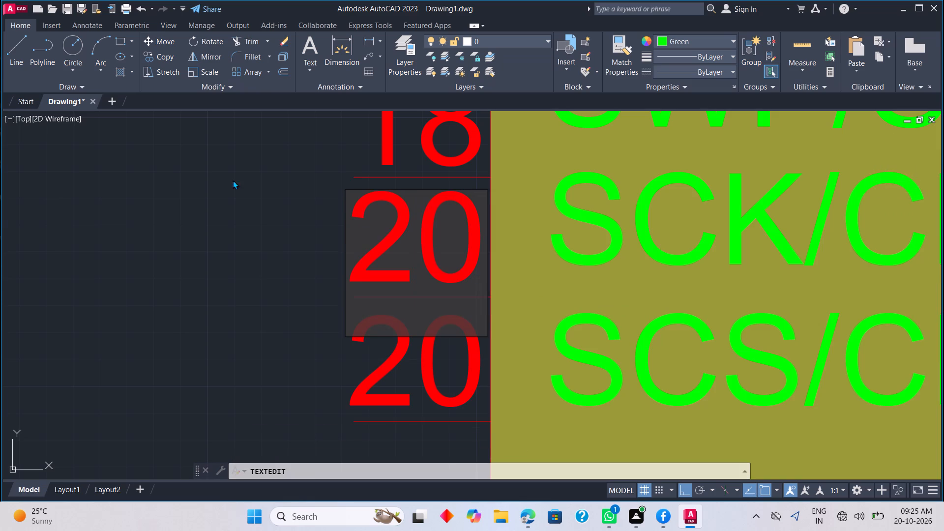
click(141, 237)
click(434, 373)
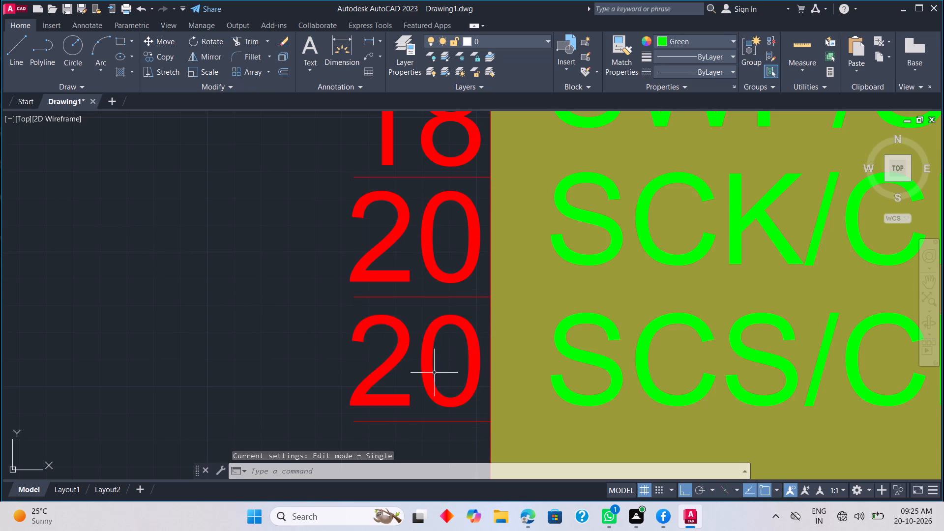
click(434, 373)
text(19)
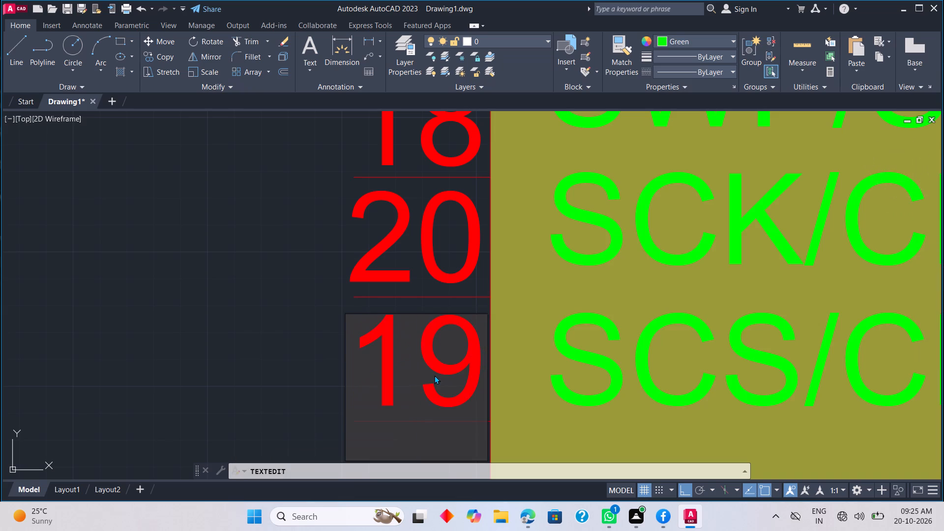
click(303, 388)
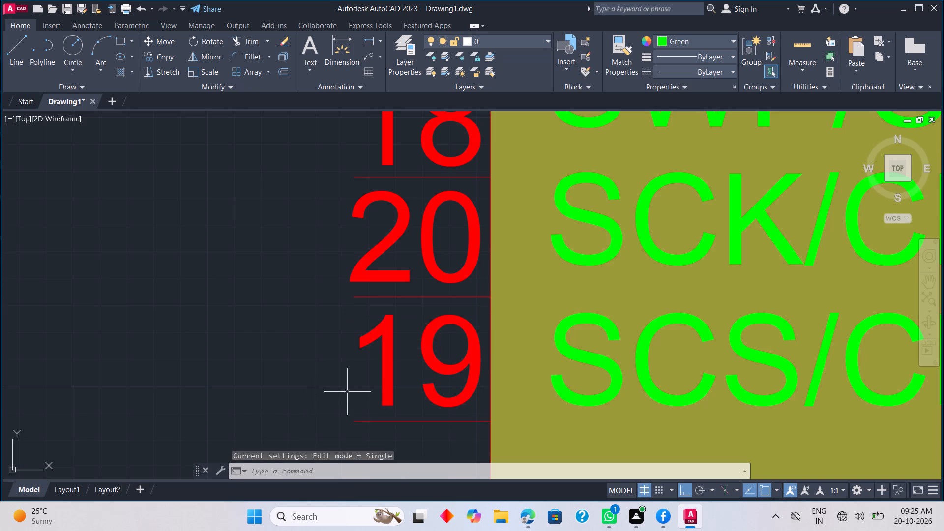
Review the renumbered pins against the whole schematic, and examine the EN and SENSOR pin area closely.
scroll(351, 392, down, 2)
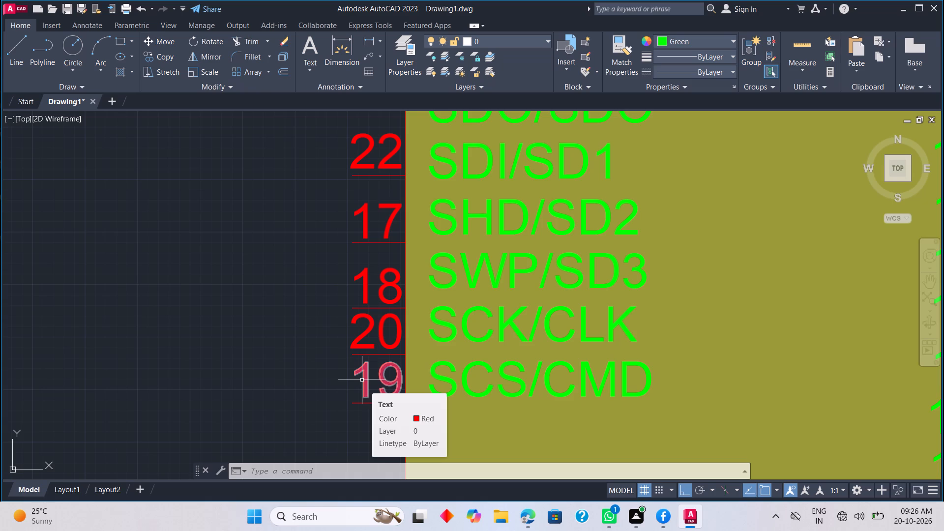
scroll(282, 339, down, 2)
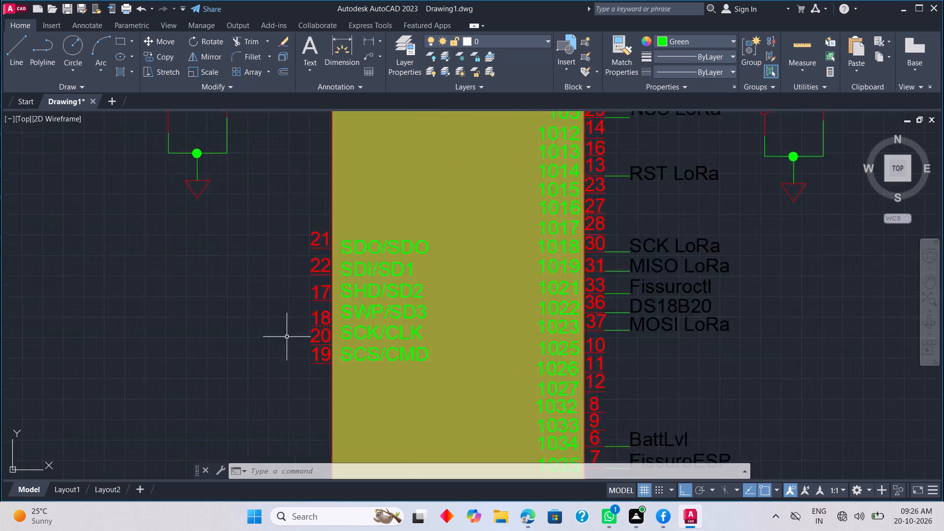
scroll(287, 337, down, 1)
middle_drag(368, 389, 374, 381)
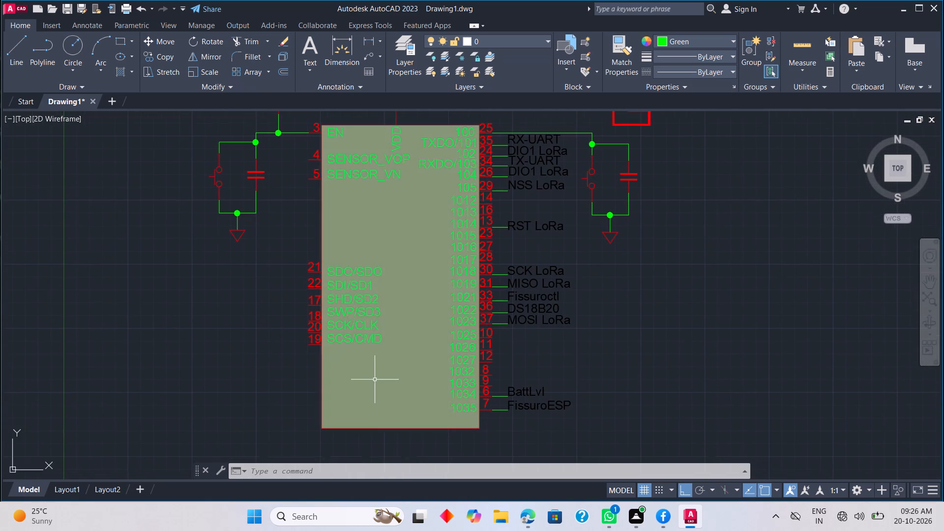
scroll(376, 377, down, 2)
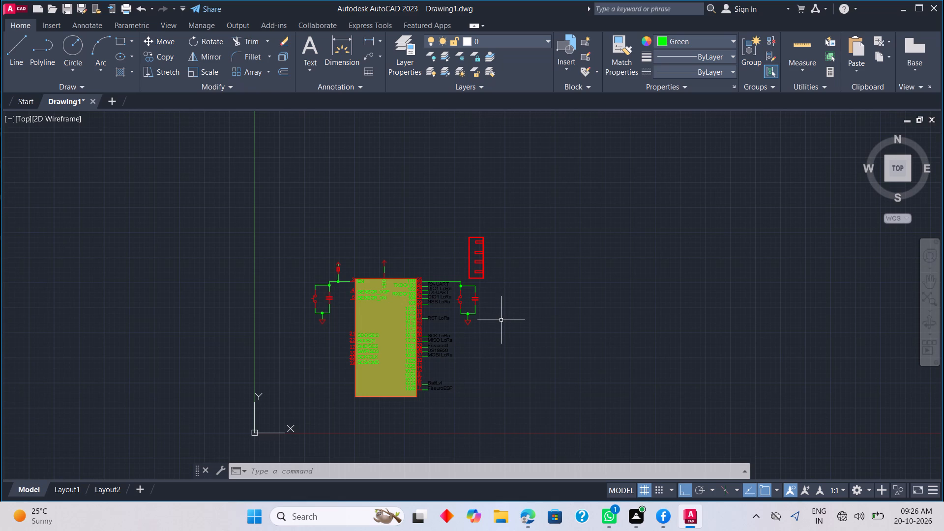
scroll(324, 316, up, 2)
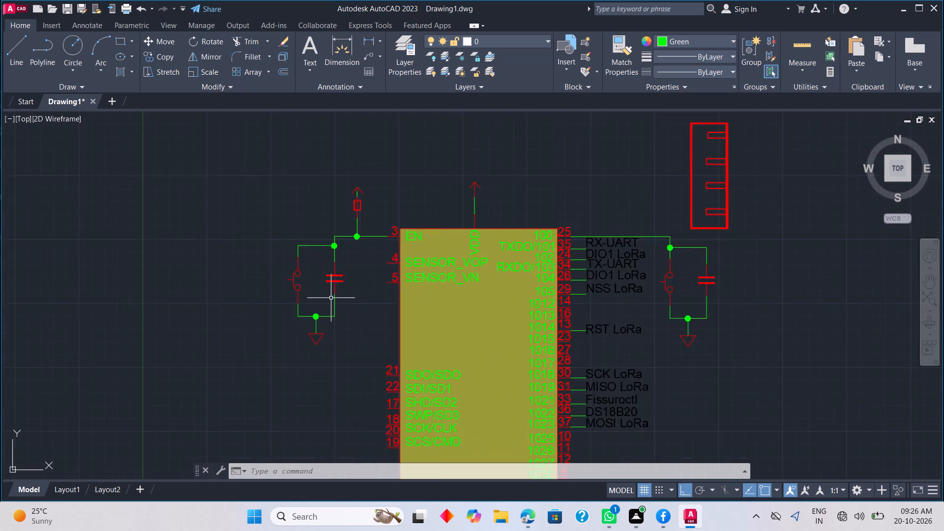
scroll(331, 298, up, 1)
middle_drag(426, 237, 425, 278)
scroll(429, 239, up, 2)
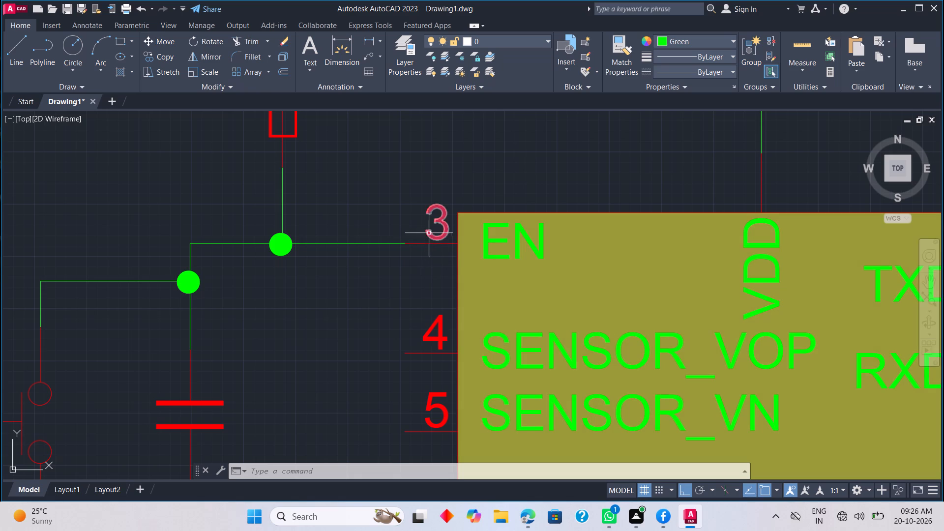
Copy the EN pin's number 3 with Ortho off, placing two copies beside the resistor and one above its supply arrow.
click(430, 232)
right_click(456, 190)
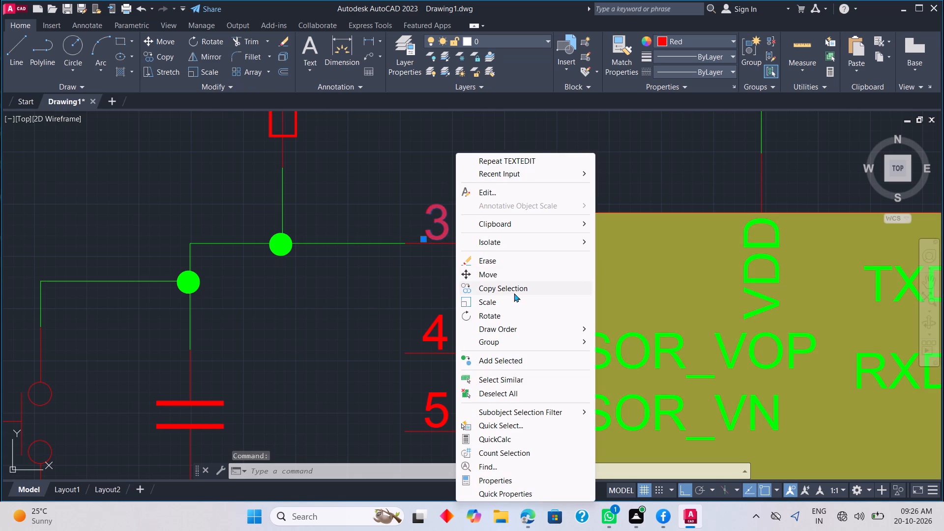
click(512, 289)
click(425, 234)
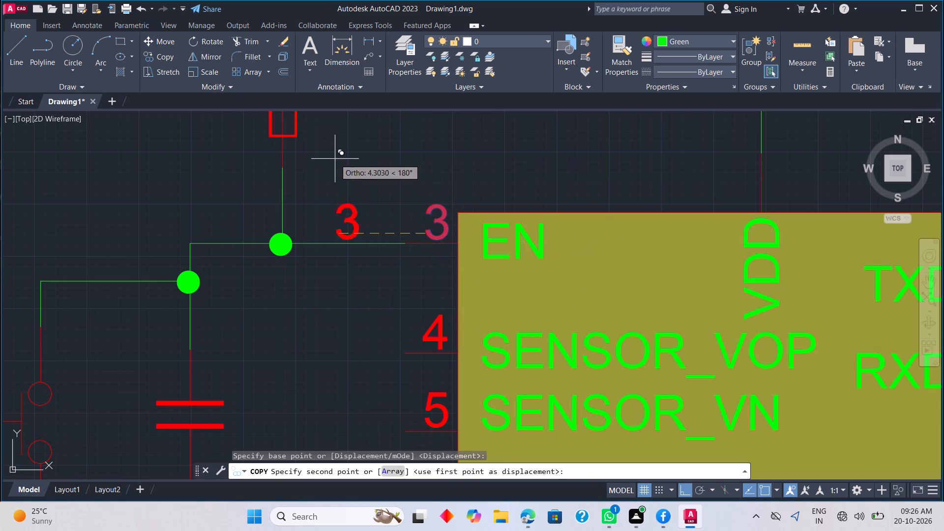
click(685, 490)
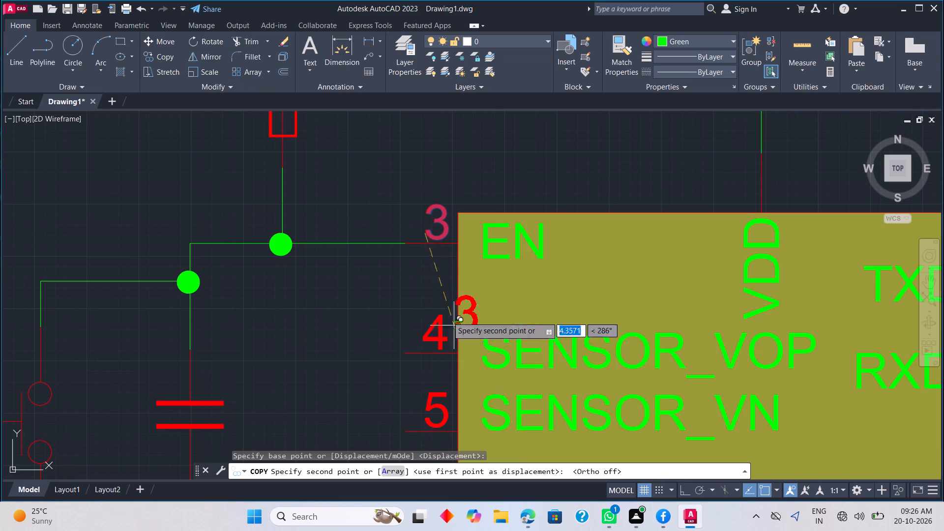
middle_drag(360, 221, 401, 341)
scroll(356, 241, up, 2)
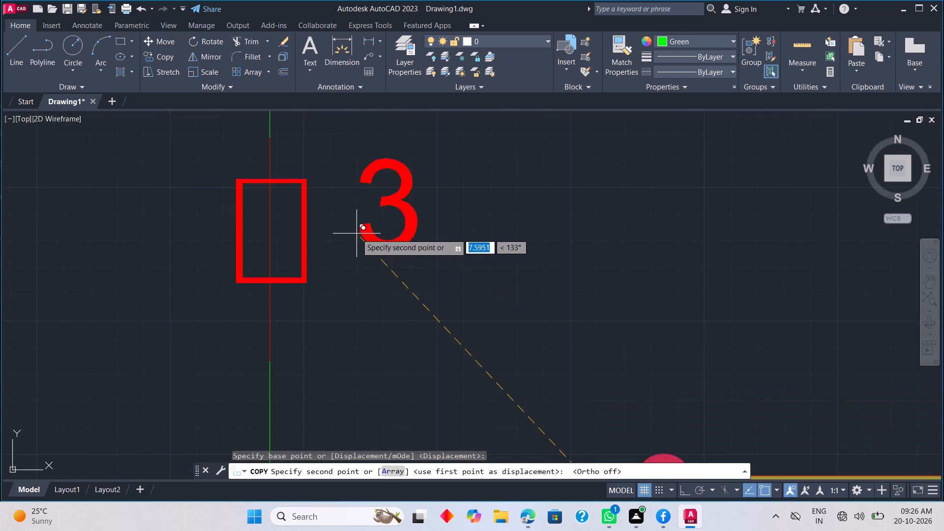
click(354, 188)
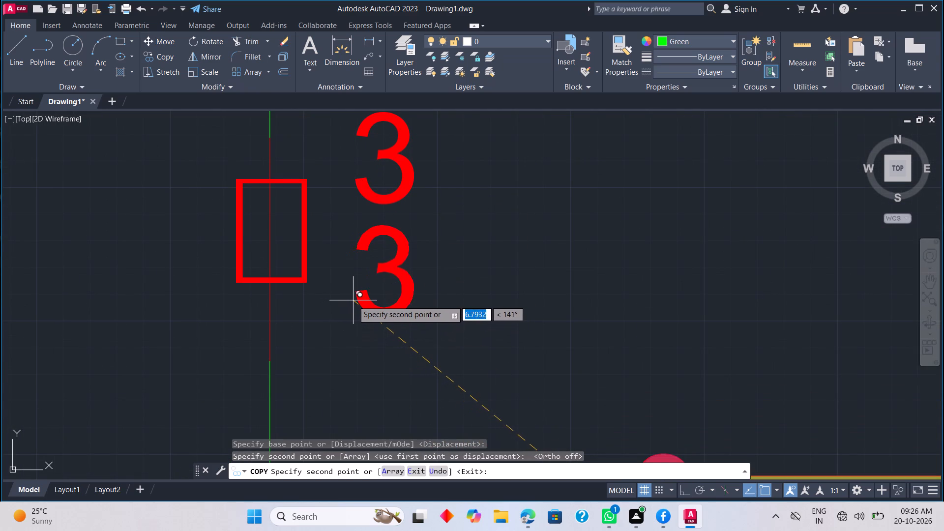
click(358, 298)
middle_drag(283, 261, 367, 473)
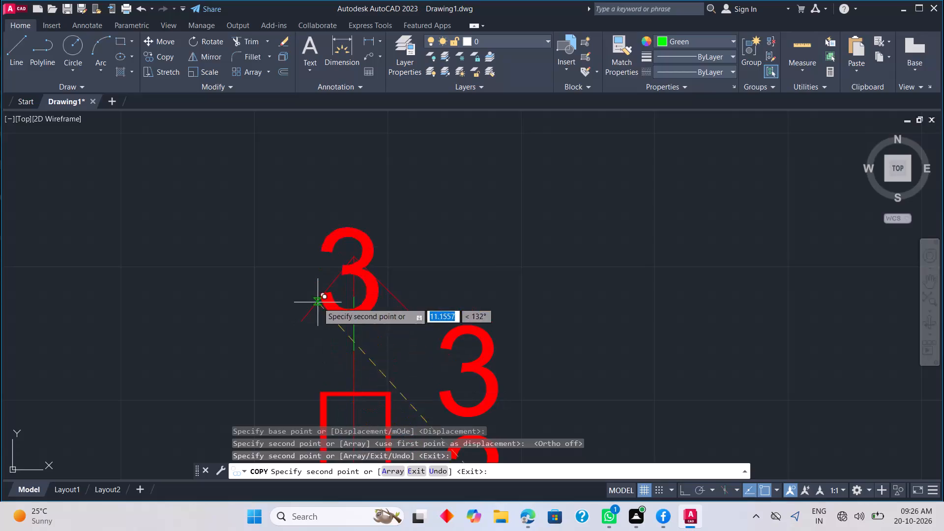
click(304, 210)
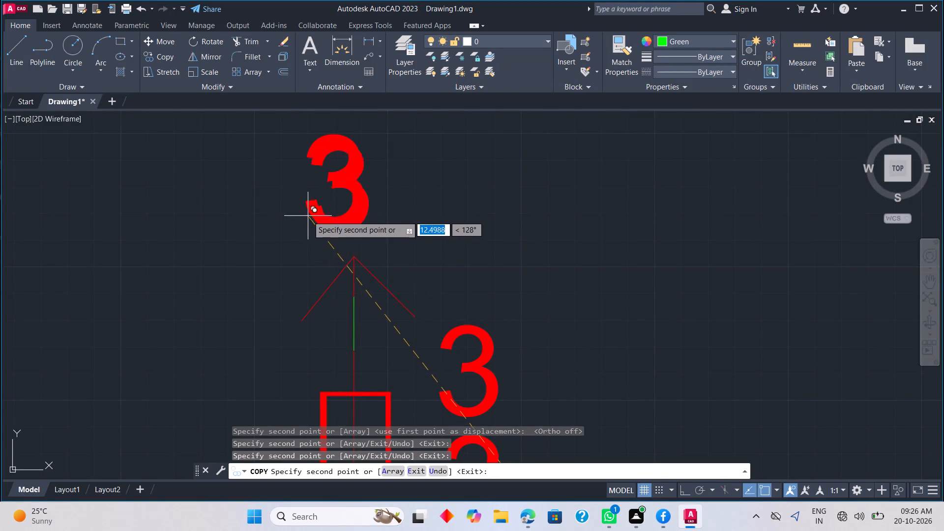
Place three more copies of the number 3: one above the VDD arrow and two above the chip between VDD and pin 25.
scroll(490, 239, down, 2)
middle_drag(672, 272, 319, 327)
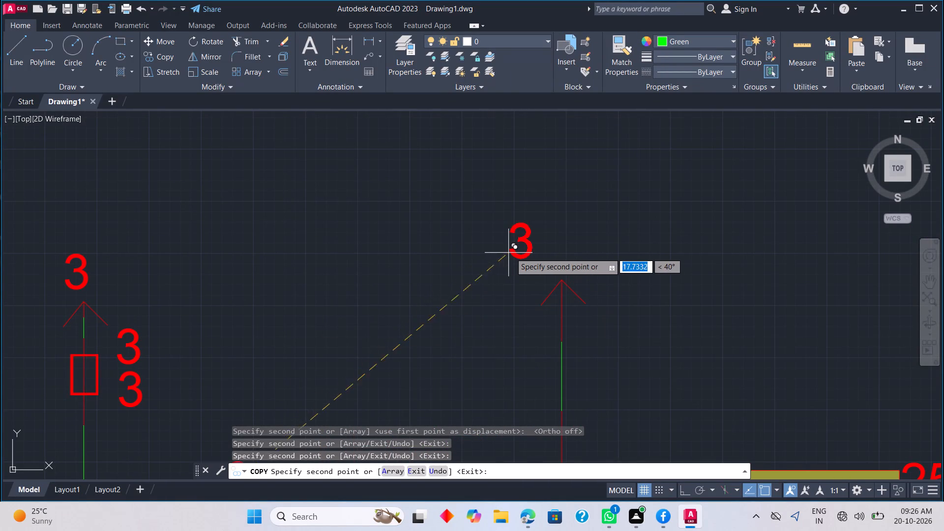
click(532, 252)
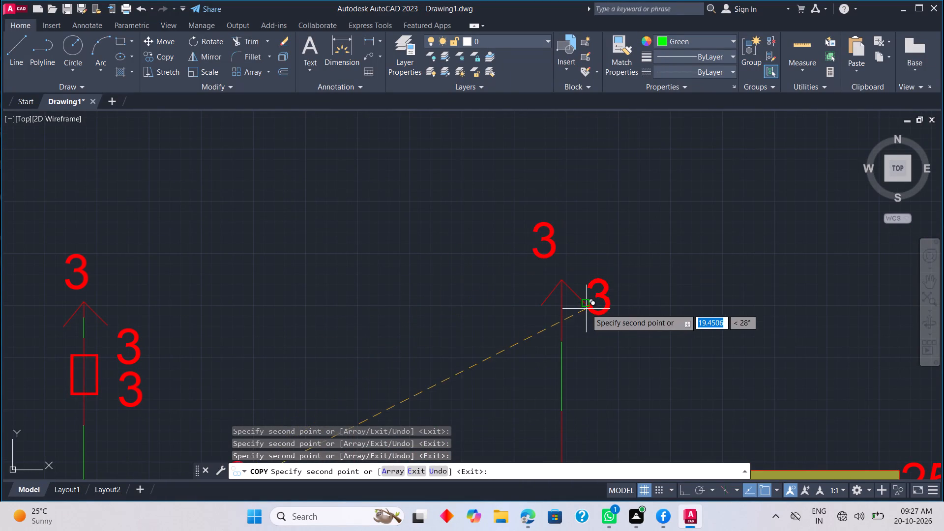
middle_drag(586, 309, 396, 211)
middle_drag(629, 316, 430, 279)
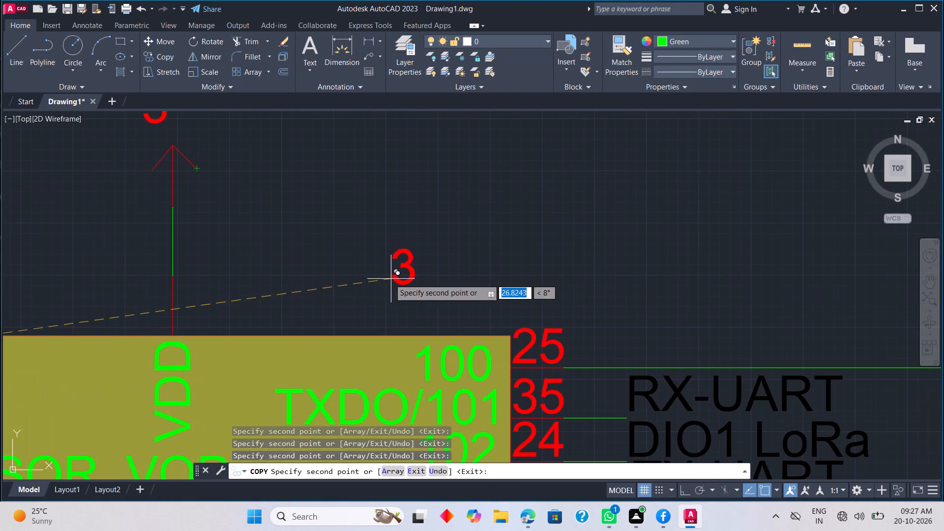
click(357, 261)
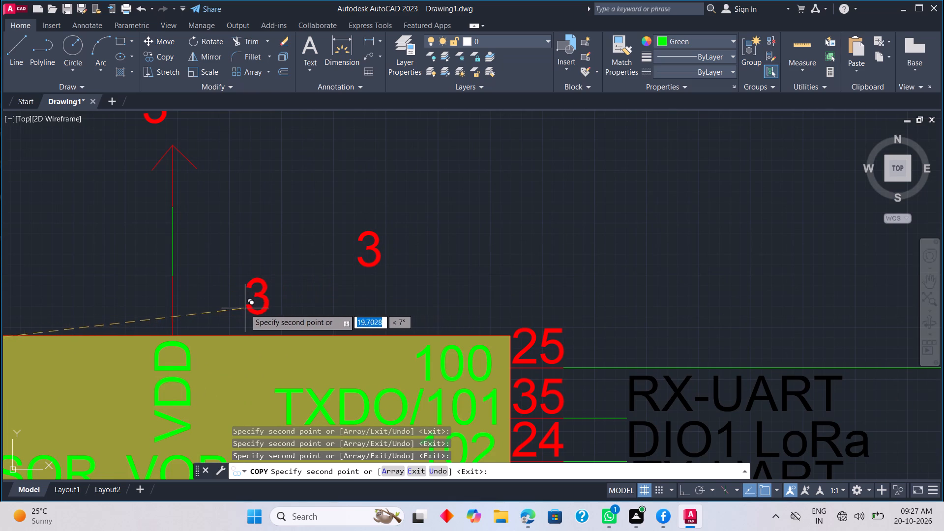
click(230, 304)
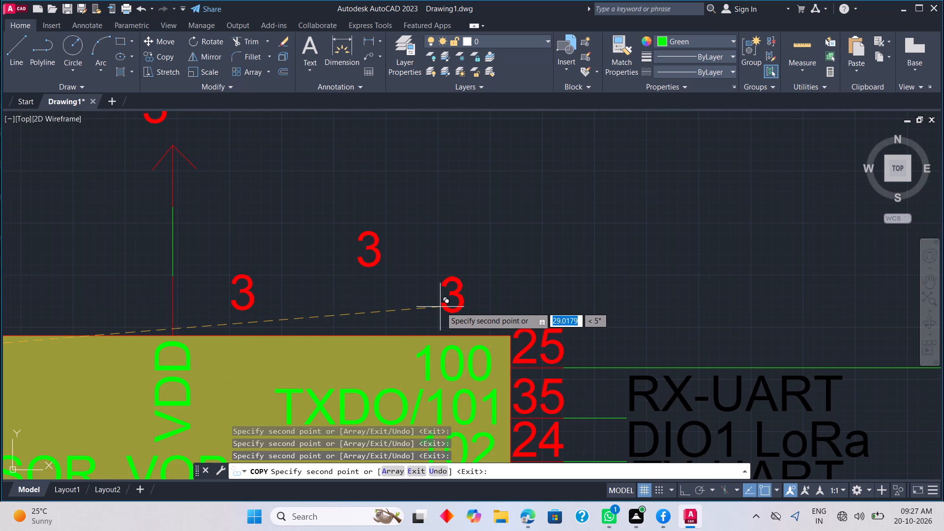
scroll(442, 307, down, 2)
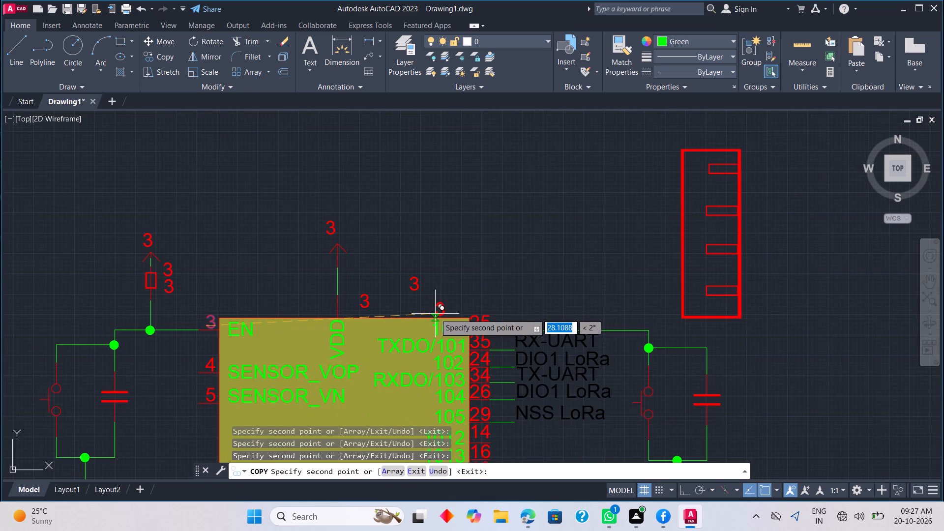
middle_drag(56, 373, 309, 317)
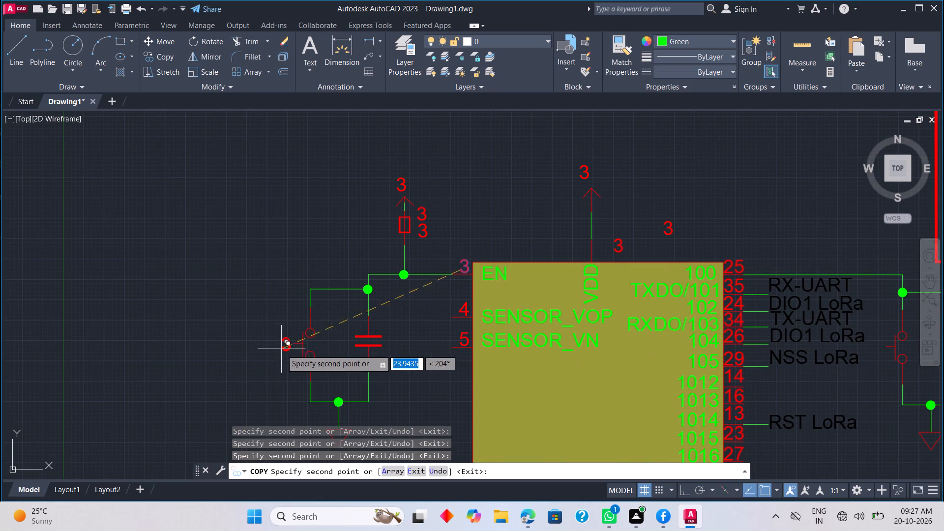
scroll(392, 339, up, 2)
middle_drag(392, 338, 375, 322)
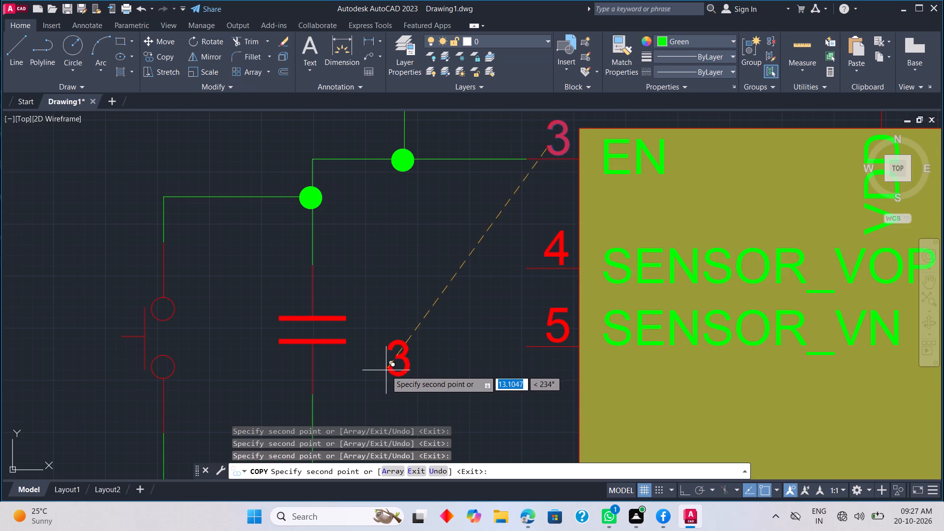
key(Escape)
Move the capacitor symbol out of the EN circuit to the empty area left of the push-button.
scroll(385, 368, down, 3)
middle_drag(386, 368, 394, 325)
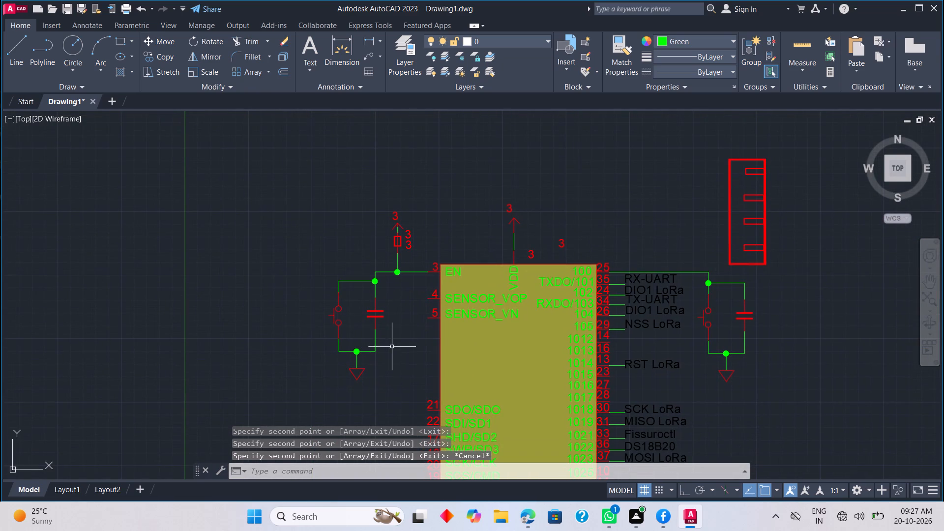
click(322, 271)
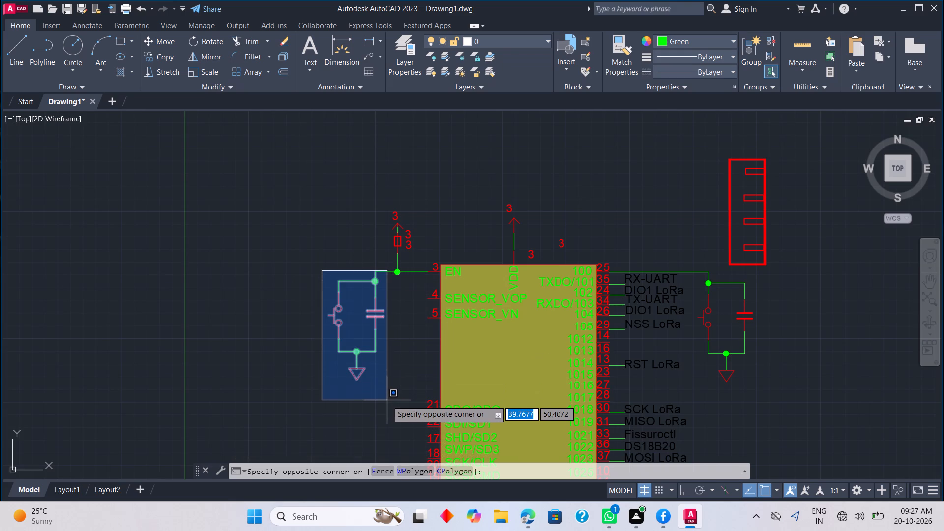
key(Escape)
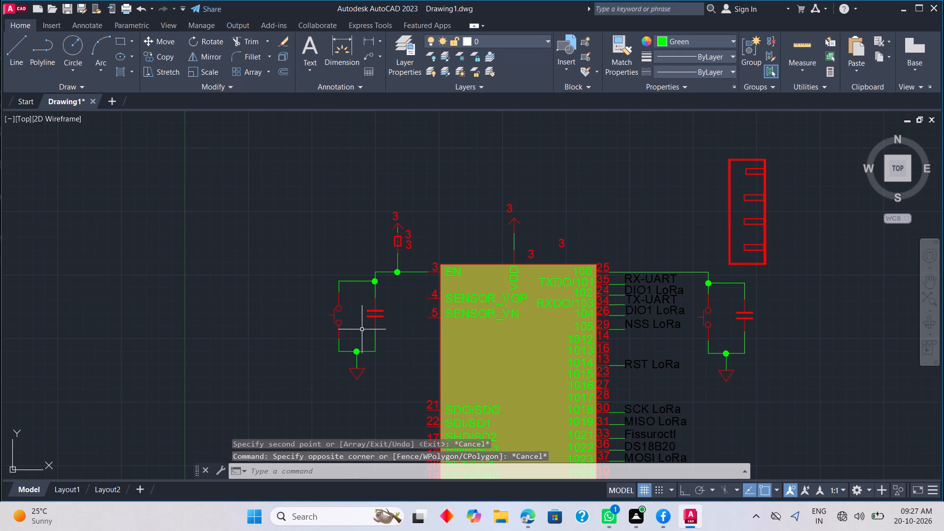
scroll(398, 330, up, 1)
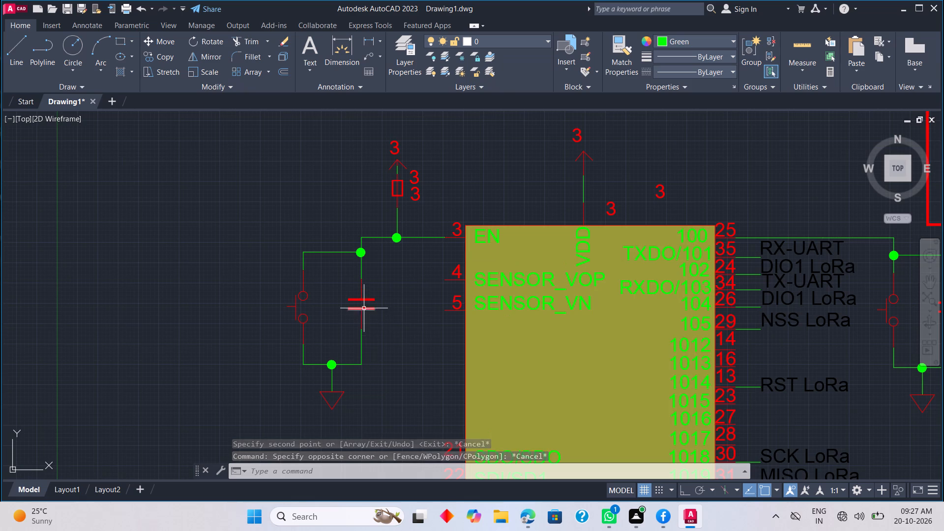
middle_drag(364, 308, 439, 359)
scroll(411, 365, up, 2)
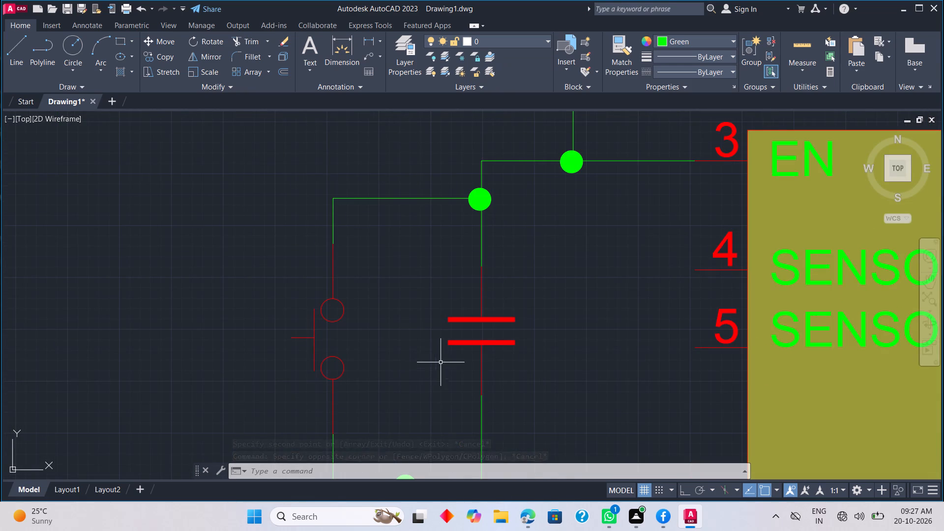
click(447, 261)
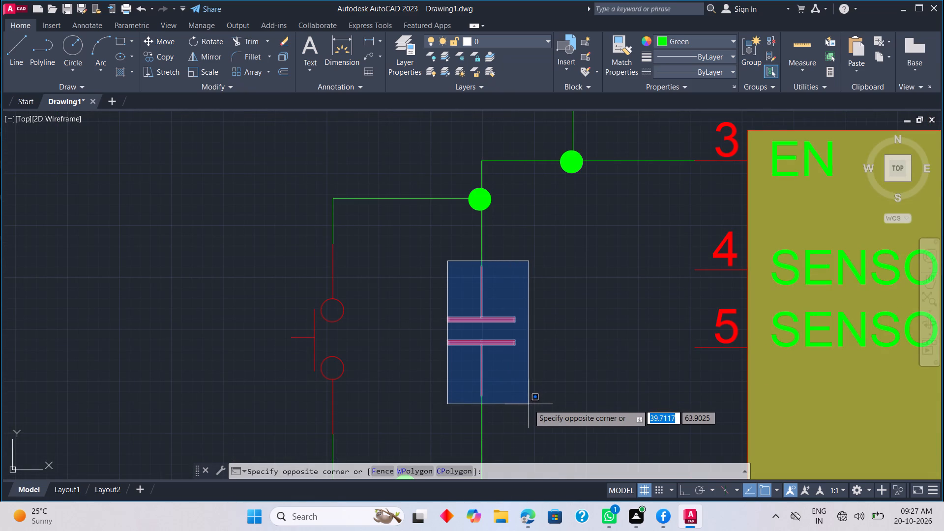
click(529, 404)
right_click(599, 367)
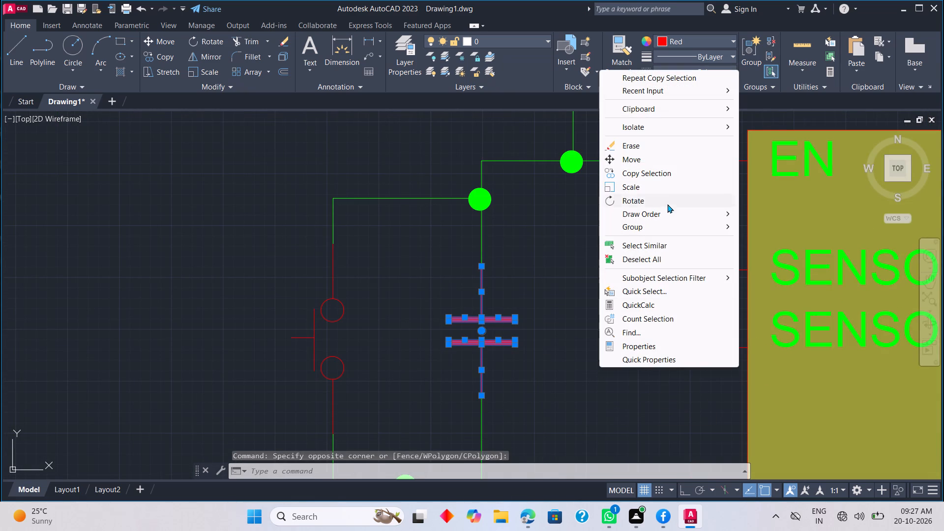
click(639, 162)
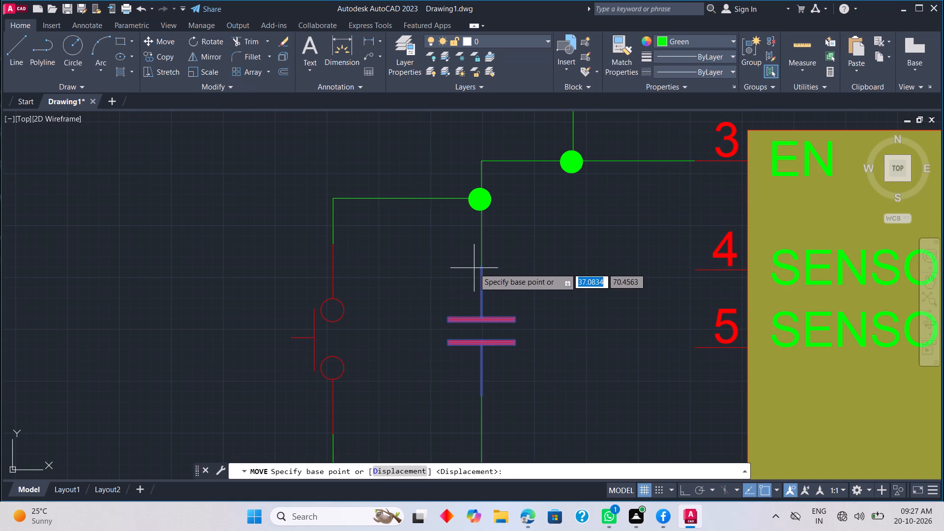
click(483, 265)
click(150, 263)
key(Escape)
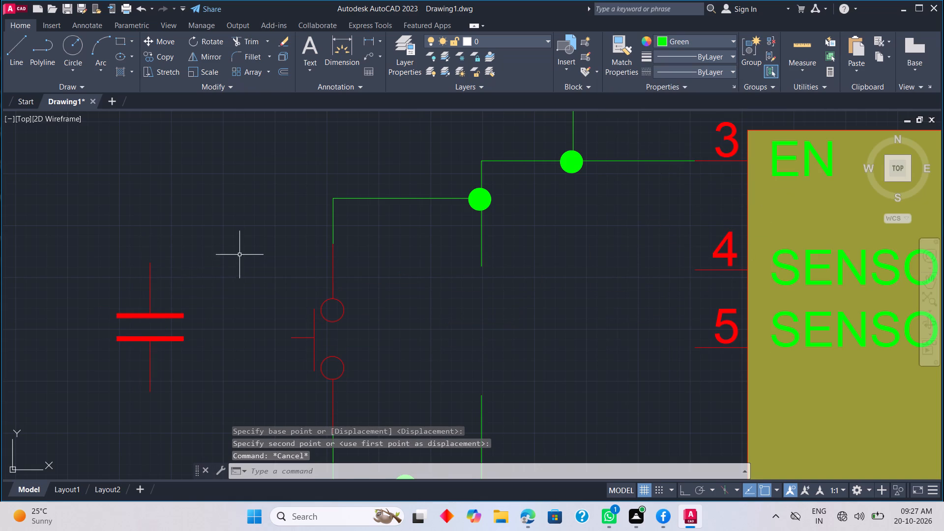
Rotate the EN circuit's push-button symbol 180° about its upper lead end with Ortho on.
drag(242, 248, 250, 248)
key(Escape)
drag(276, 234, 288, 234)
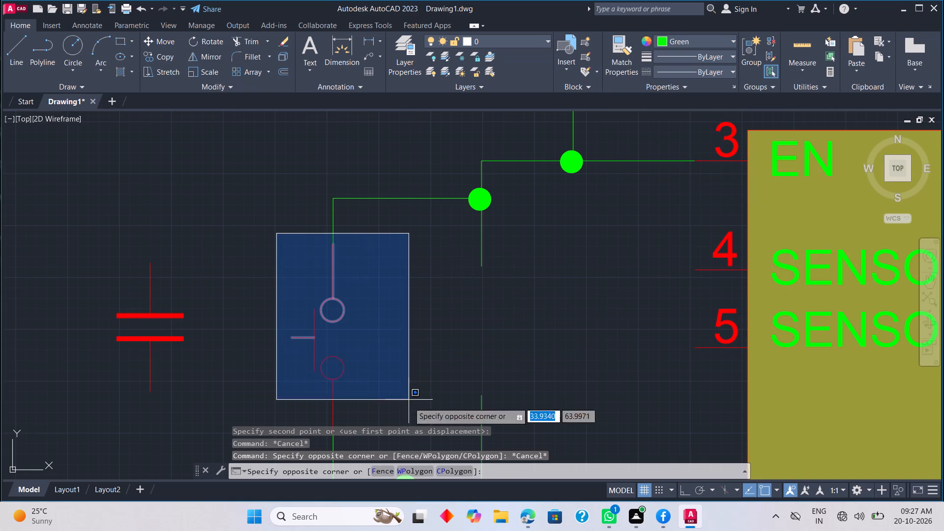
click(404, 440)
right_click(420, 347)
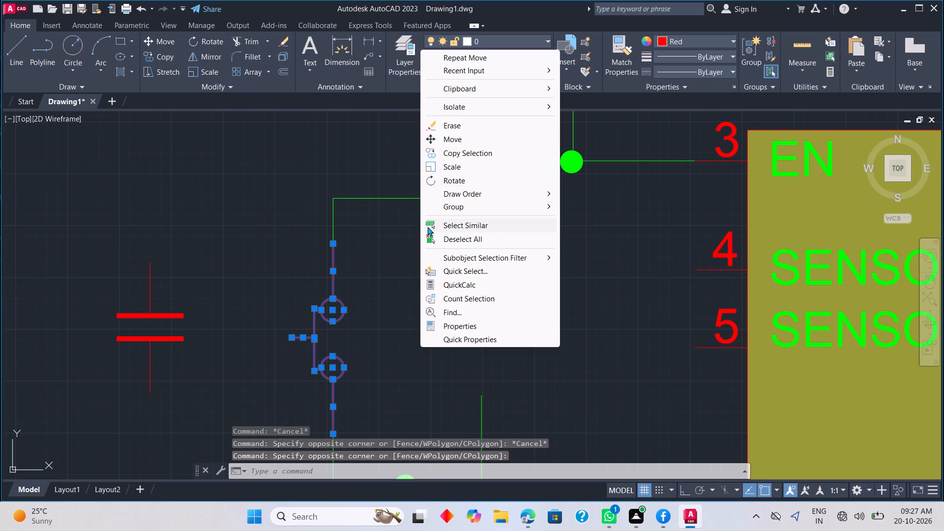
click(475, 186)
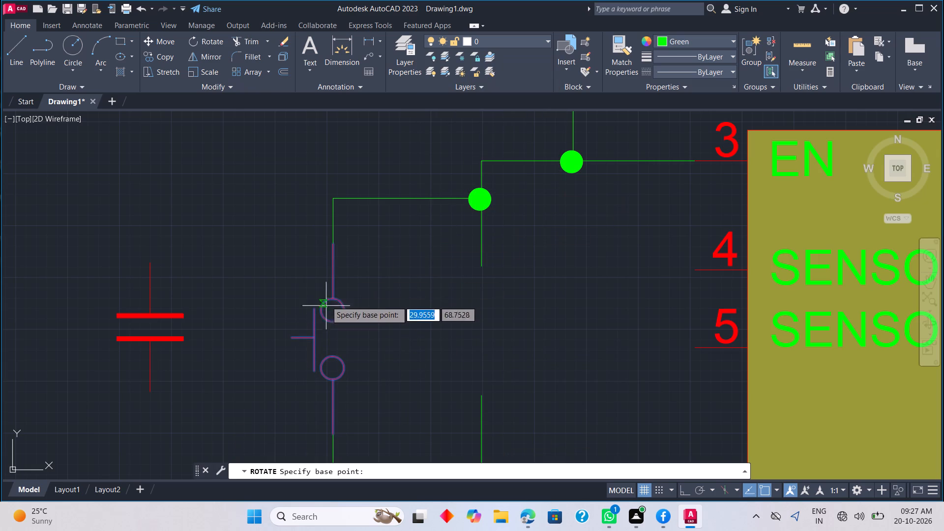
click(331, 248)
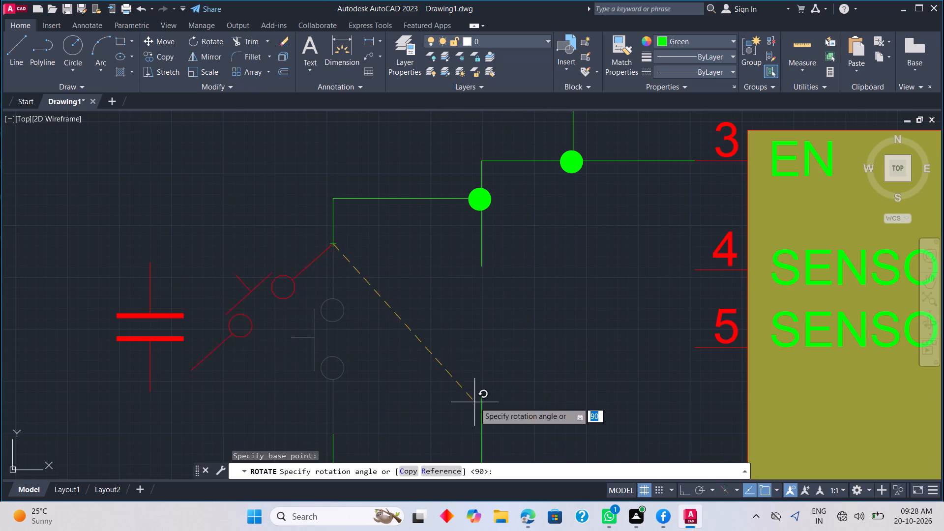
click(678, 488)
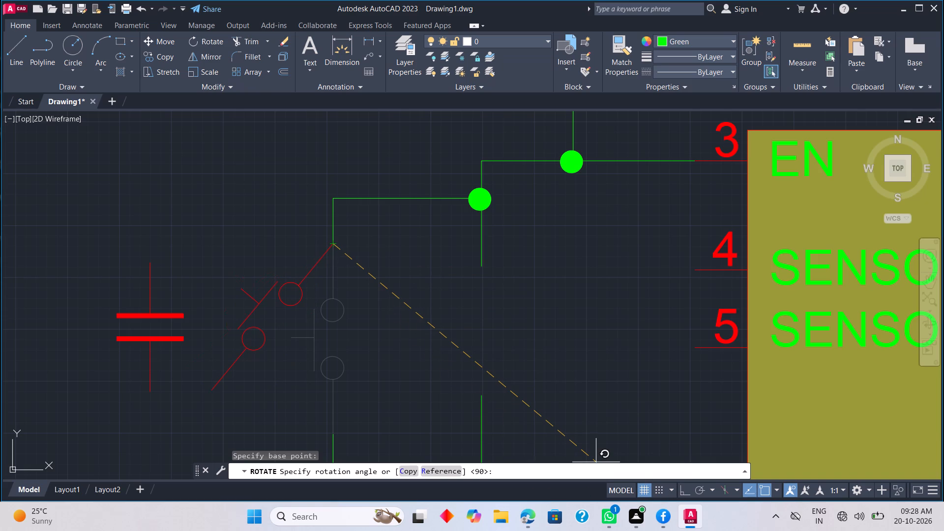
click(677, 486)
click(682, 486)
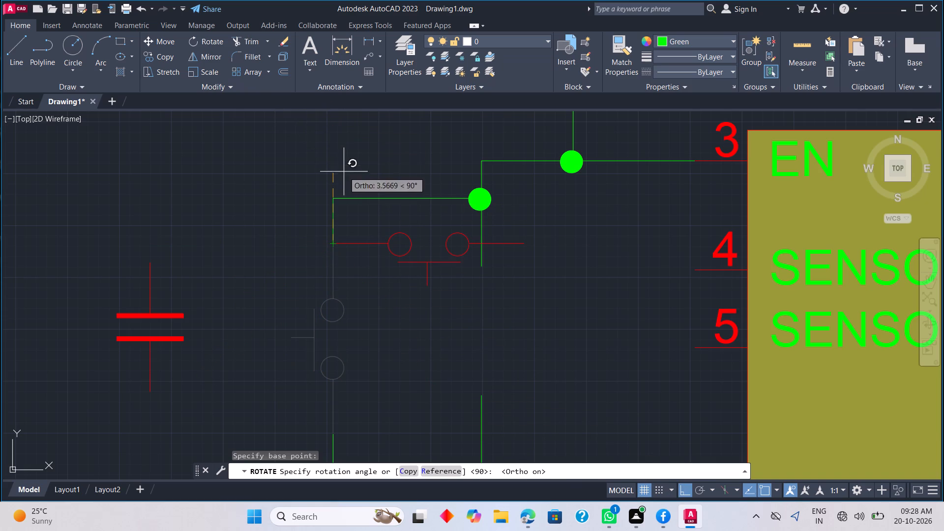
click(246, 264)
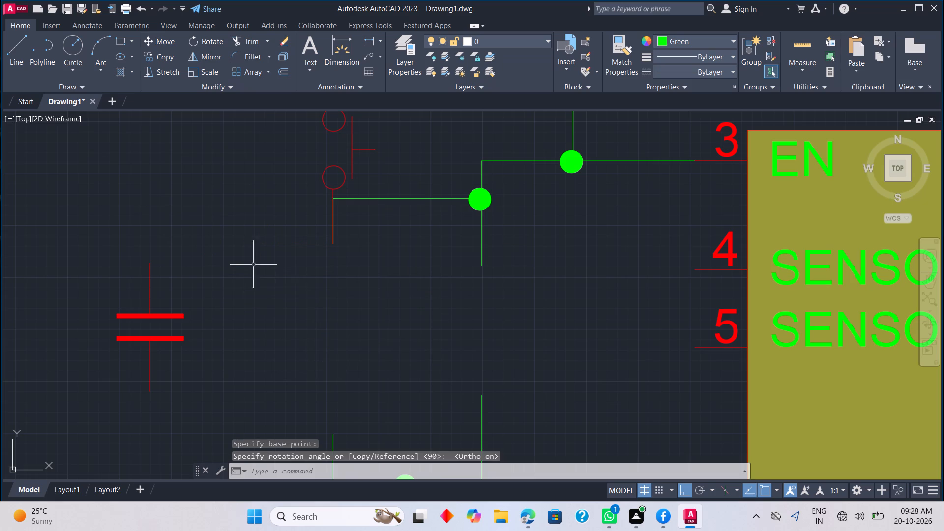
Move the EN circuit's push-button symbol, with Ortho off, so its upper lead joins the wire end below the lower-left junction dot.
middle_drag(297, 262, 319, 336)
drag(329, 130, 338, 128)
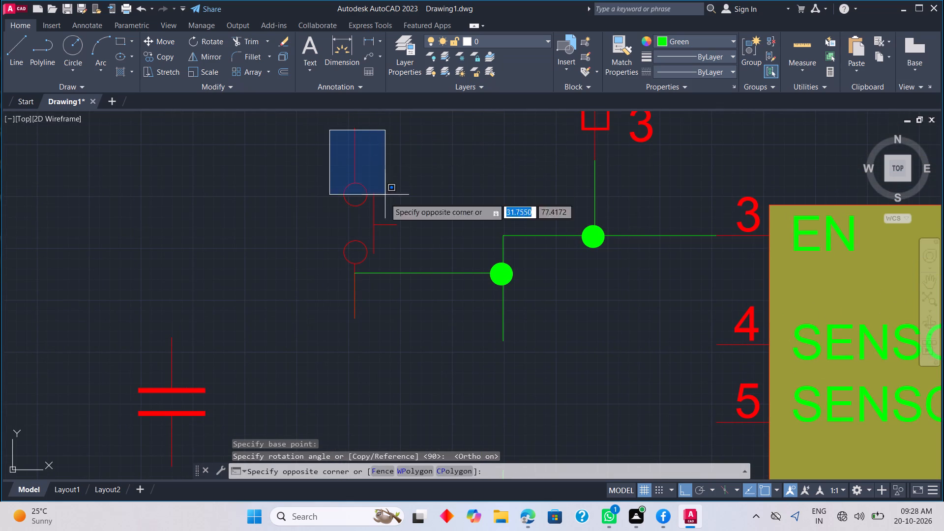
key(Escape)
click(340, 104)
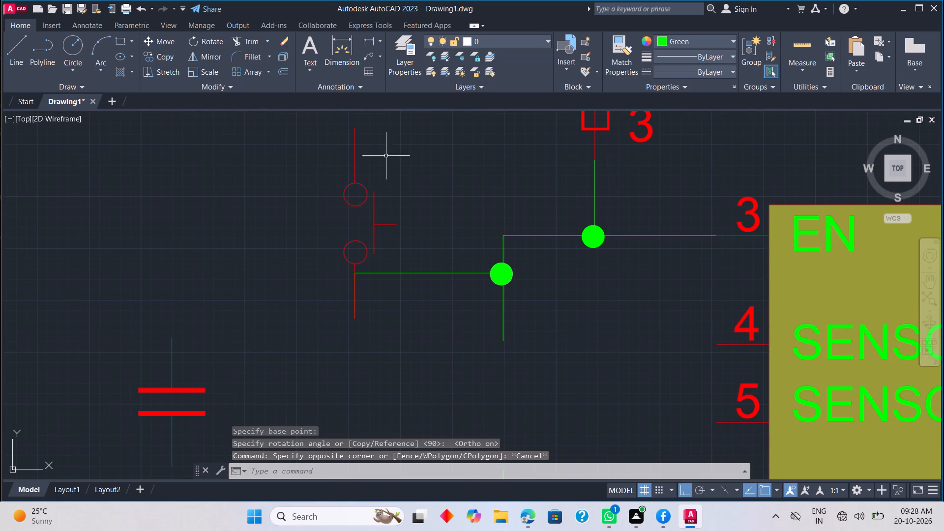
click(335, 123)
click(391, 351)
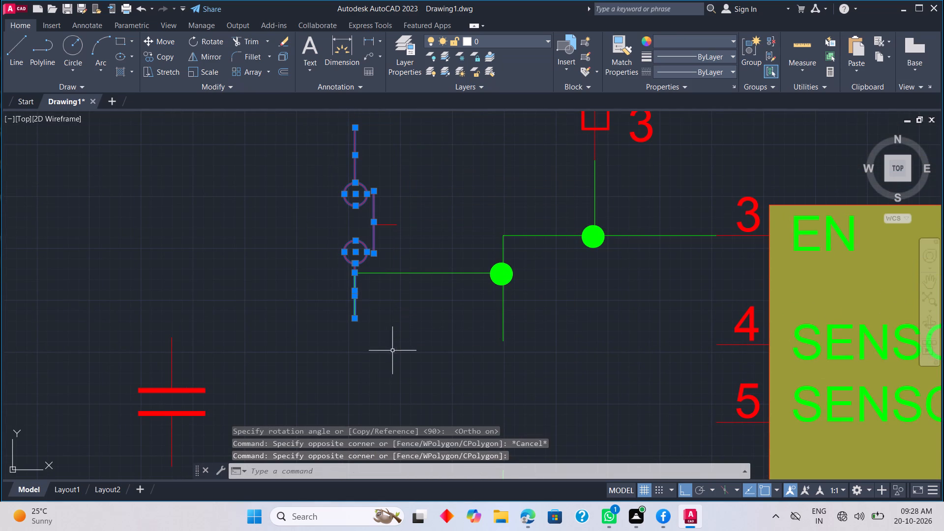
right_click(397, 350)
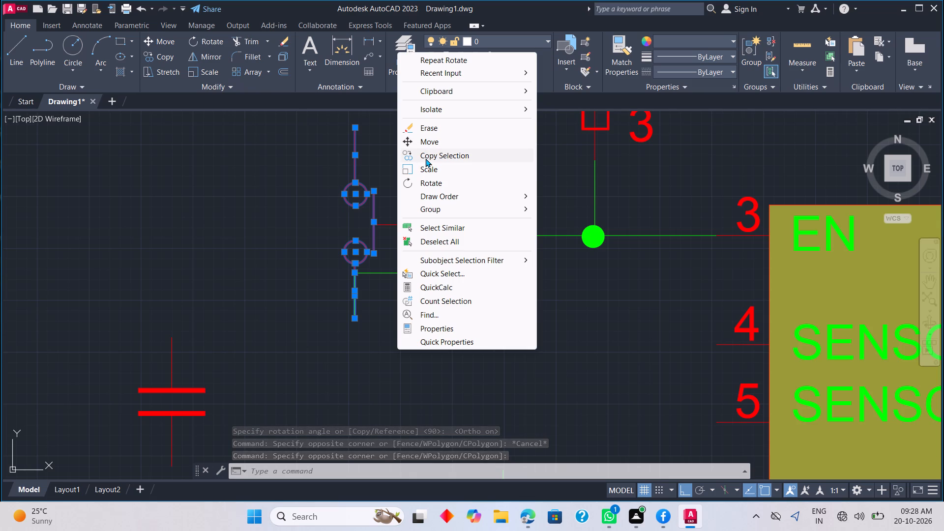
click(427, 140)
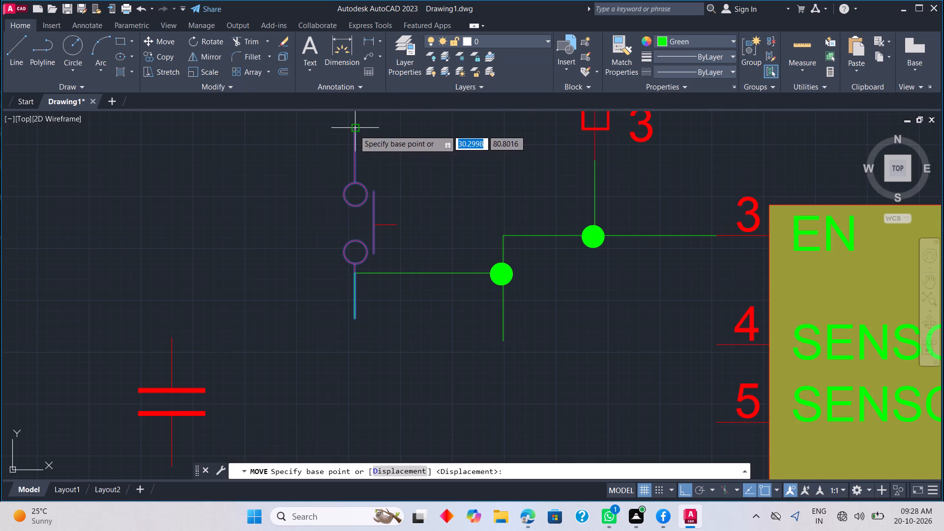
click(354, 129)
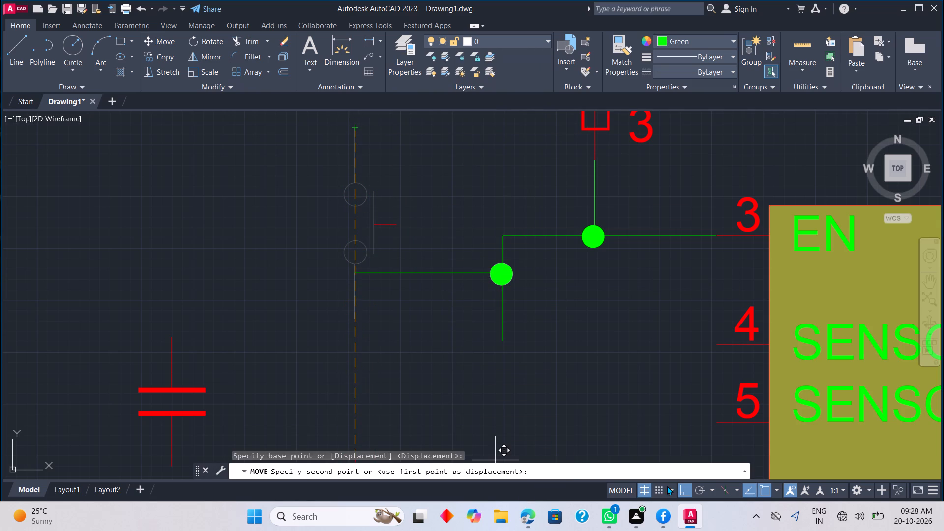
click(683, 487)
scroll(501, 349, up, 1)
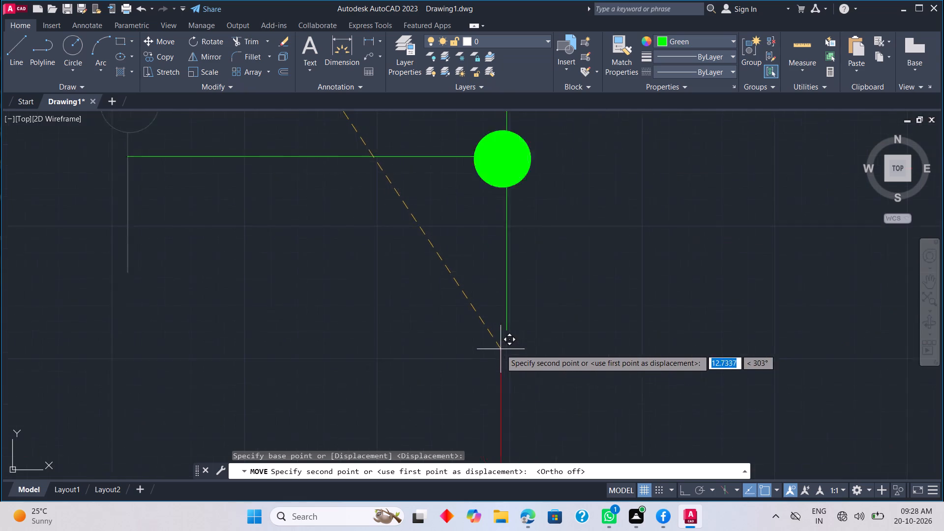
scroll(501, 349, up, 2)
click(509, 324)
key(Escape)
Replace the green wire overlapping the push-button's lower lead with a shorter line from the lead's end to the bottom horizontal wire.
scroll(560, 354, down, 1)
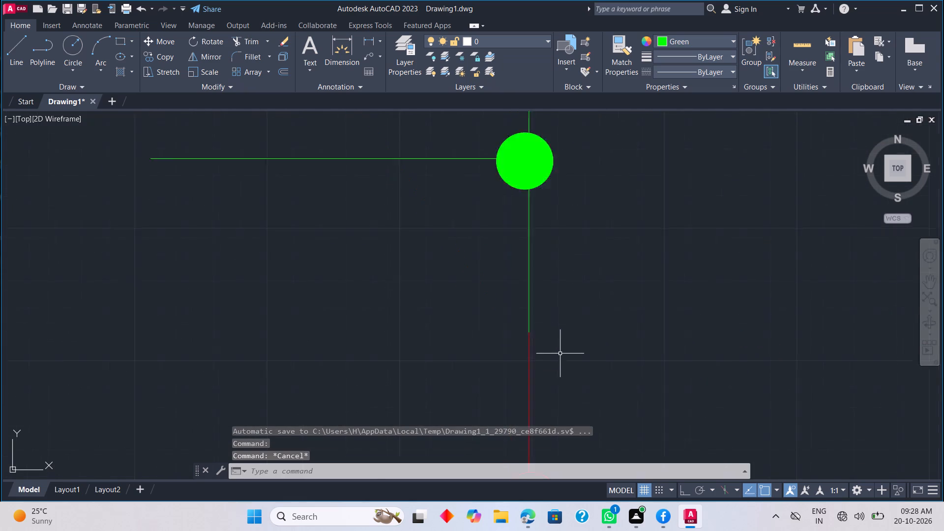
scroll(560, 354, down, 2)
middle_drag(575, 382, 558, 281)
middle_drag(535, 412, 521, 291)
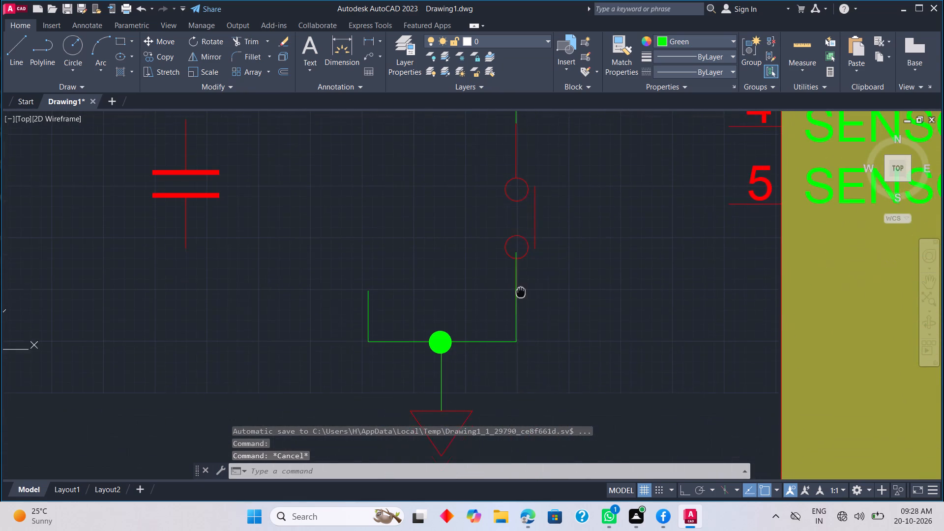
middle_drag(521, 291, 521, 290)
scroll(519, 290, up, 2)
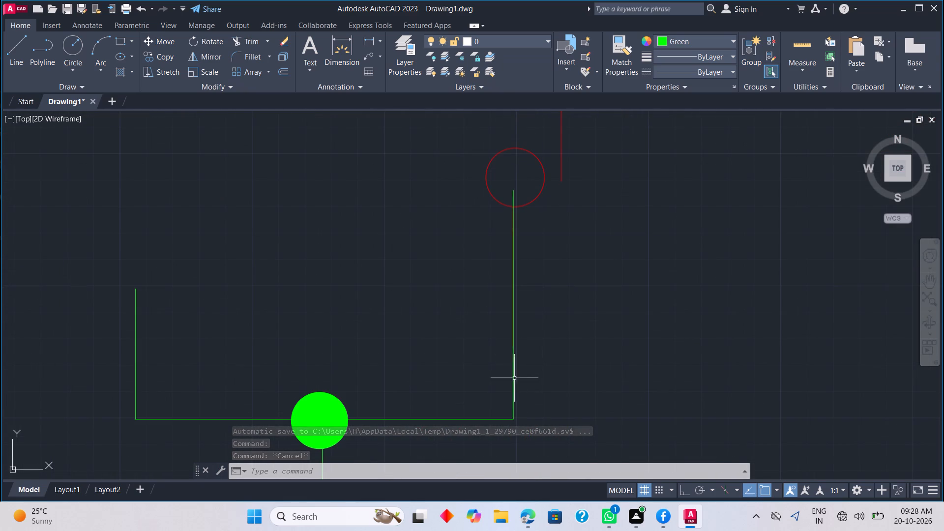
click(514, 408)
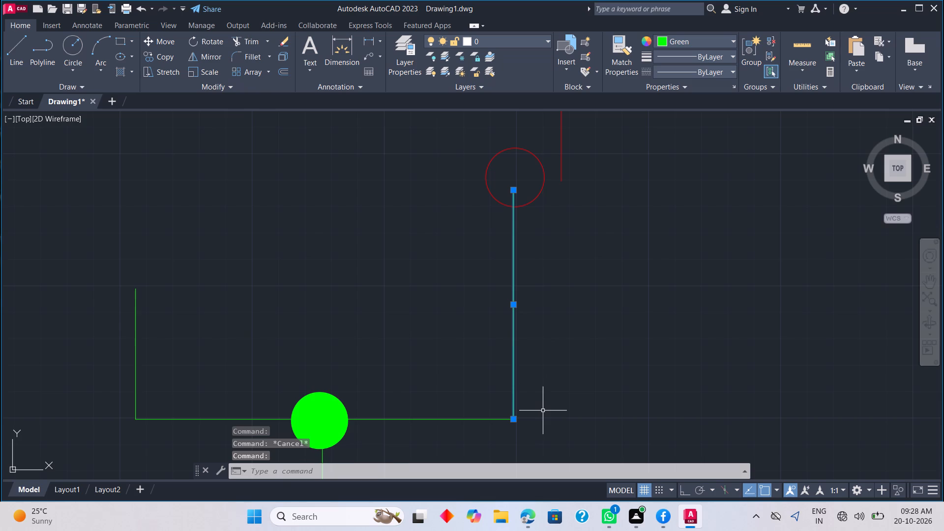
key(Delete)
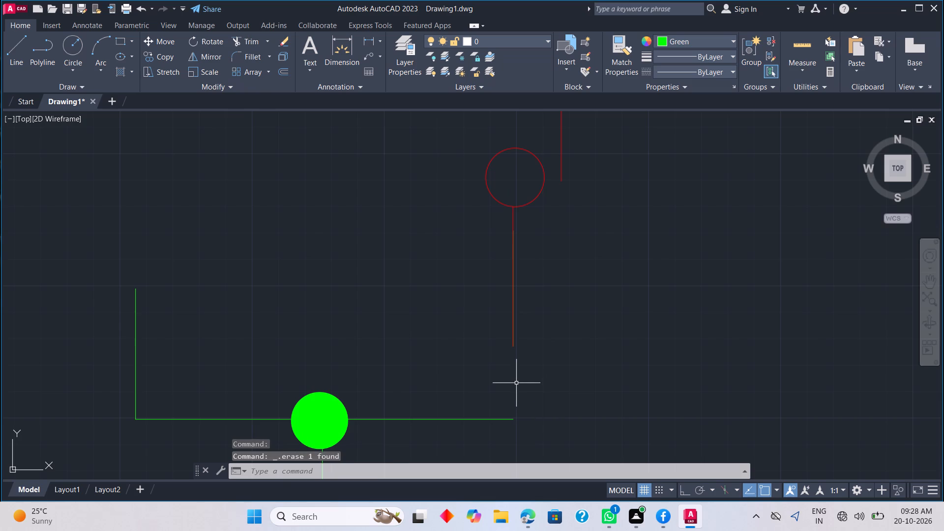
key(l)
key(space)
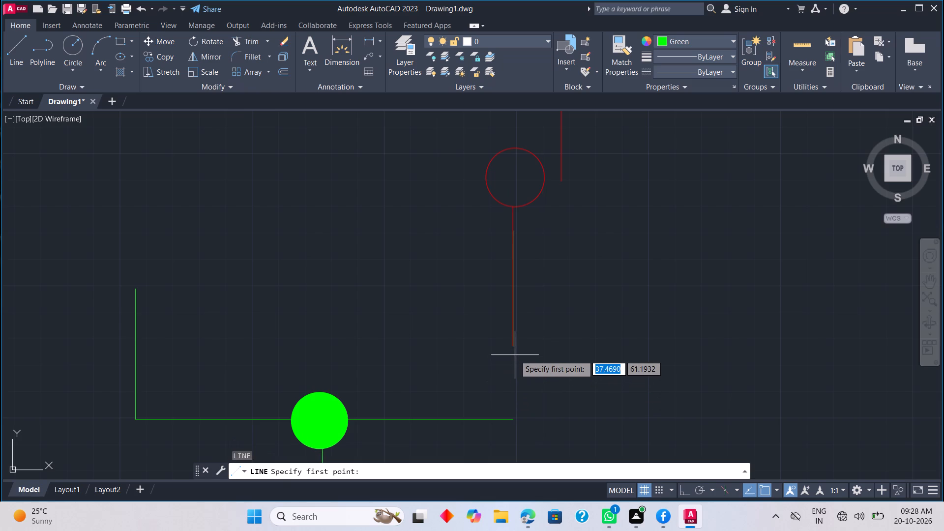
click(512, 346)
click(511, 417)
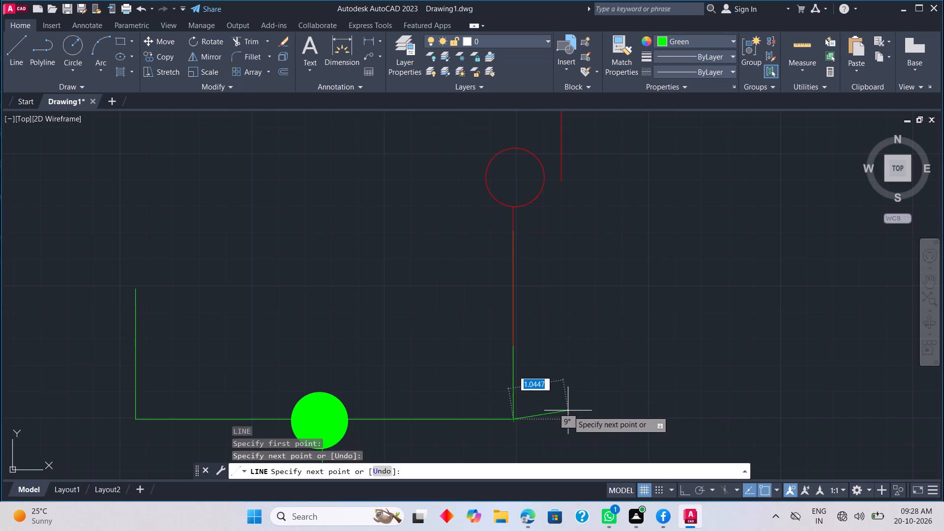
key(Escape)
Copy the spare capacitor symbol so its lower lead end meets the top of the short wire on the circuit's left branch.
scroll(390, 316, down, 4)
middle_drag(383, 297, 406, 341)
scroll(372, 285, up, 1)
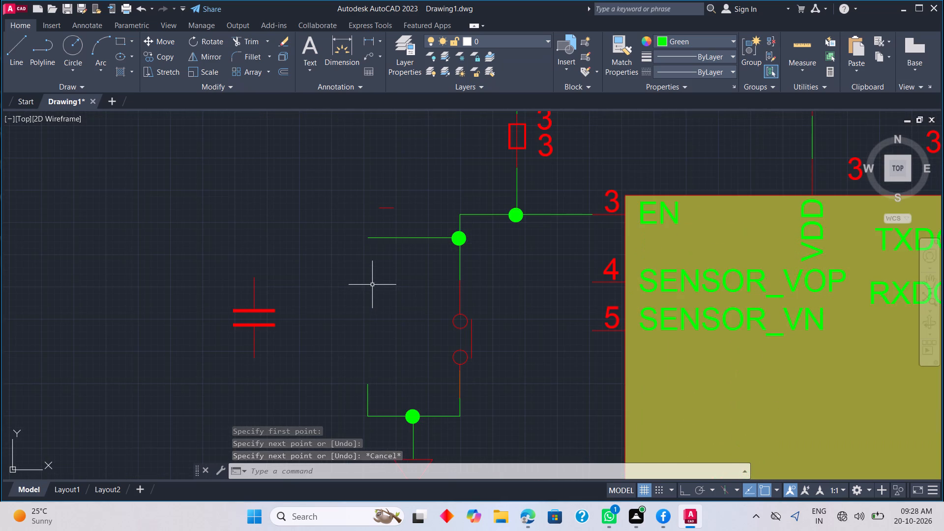
click(220, 268)
click(283, 368)
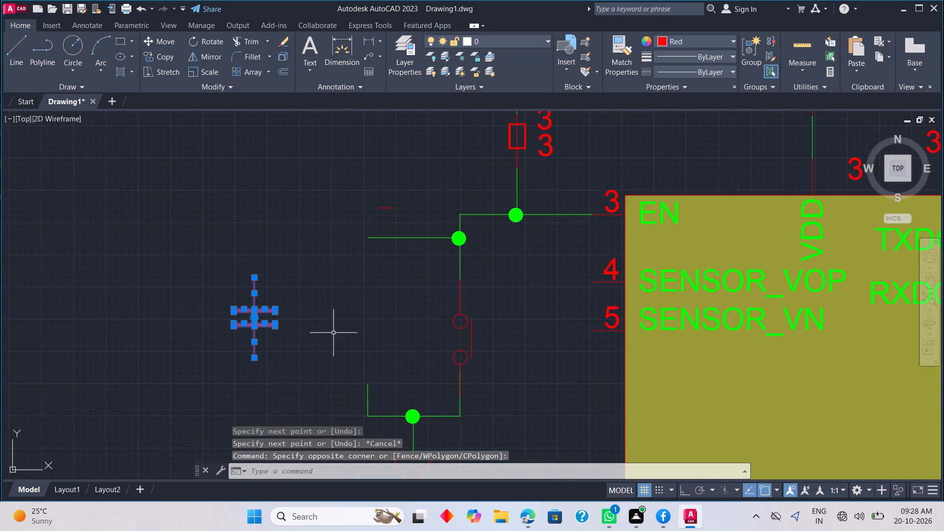
right_click(338, 325)
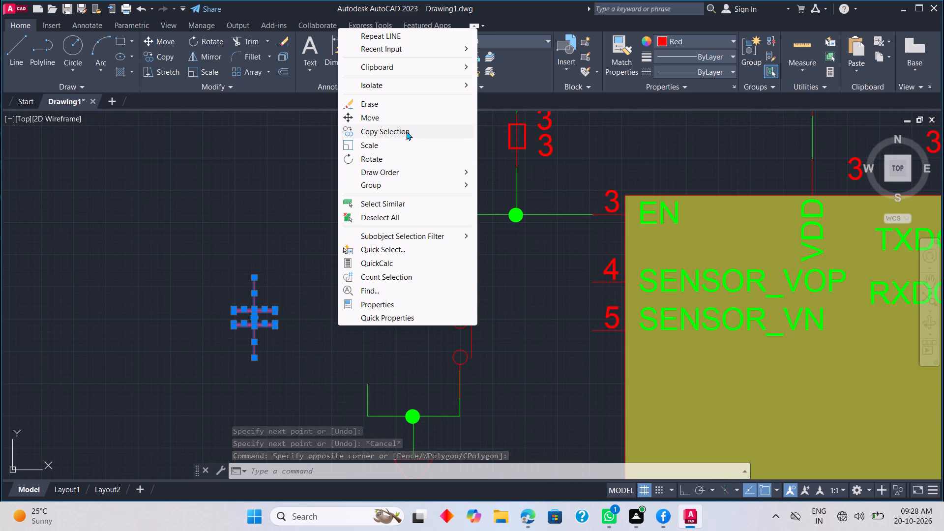
click(406, 131)
middle_drag(317, 315, 358, 240)
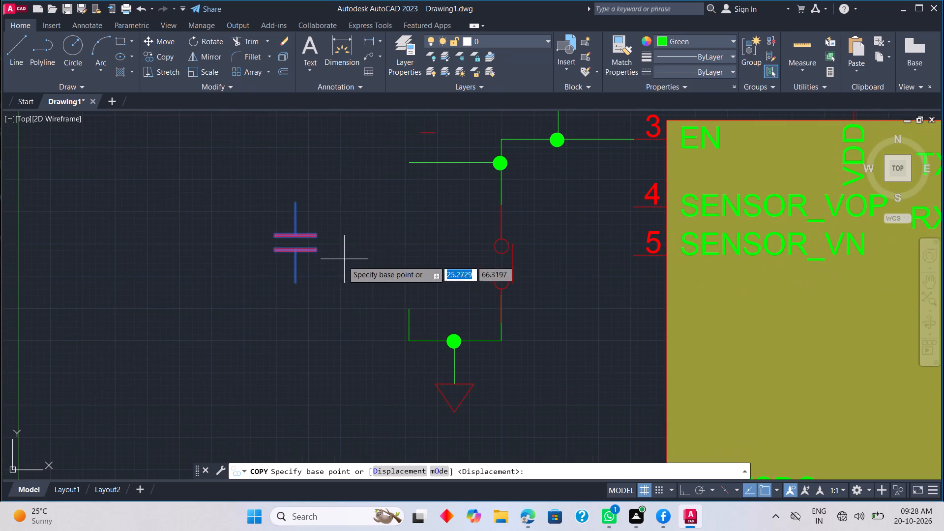
click(295, 285)
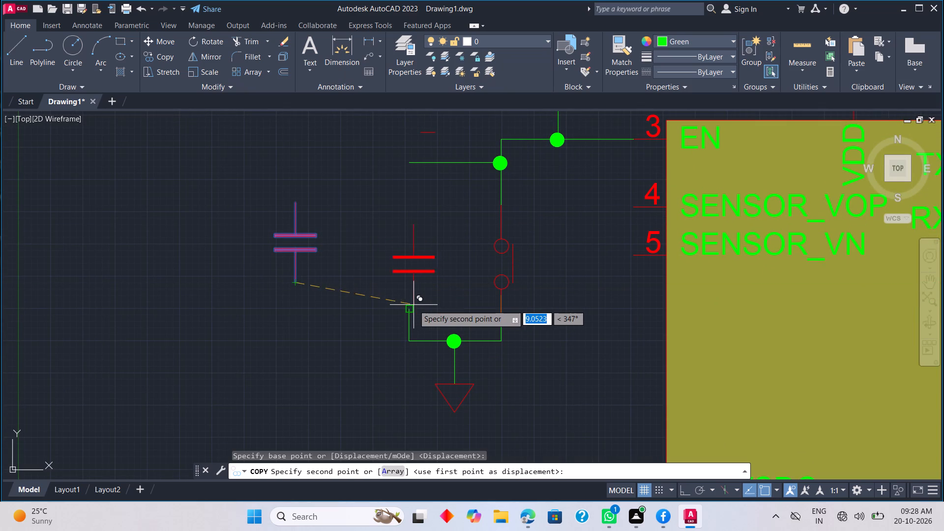
click(410, 307)
key(Escape)
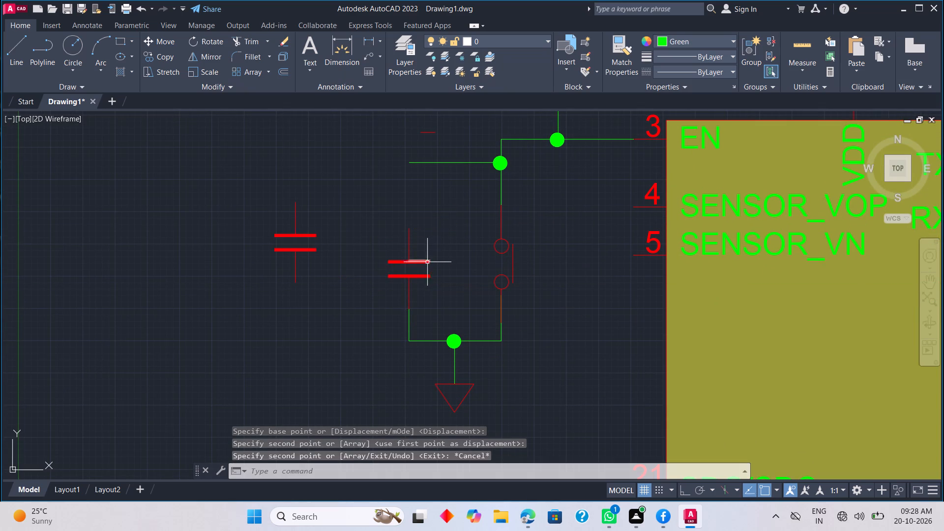
Draw a green line from the copied capacitor's upper lead to the free end of the horizontal wire above it.
text(L)
key(space)
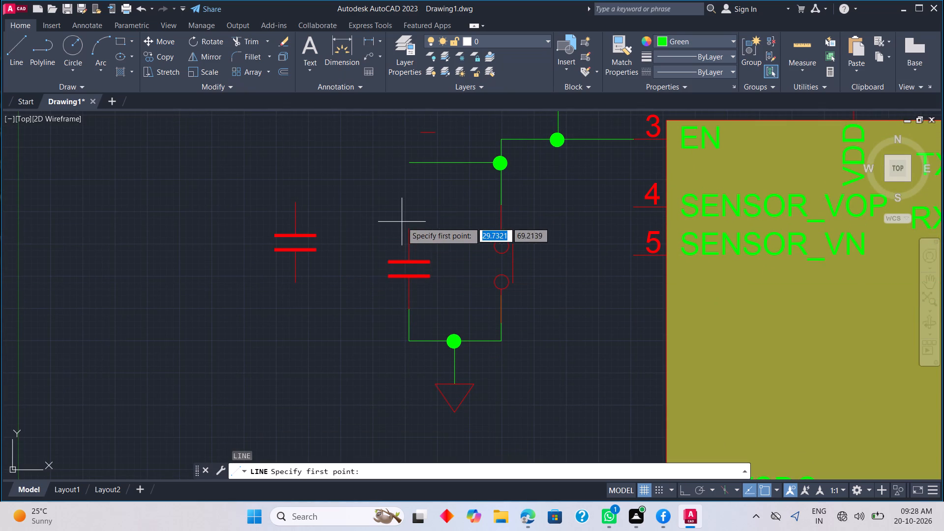
drag(404, 228, 406, 220)
click(412, 162)
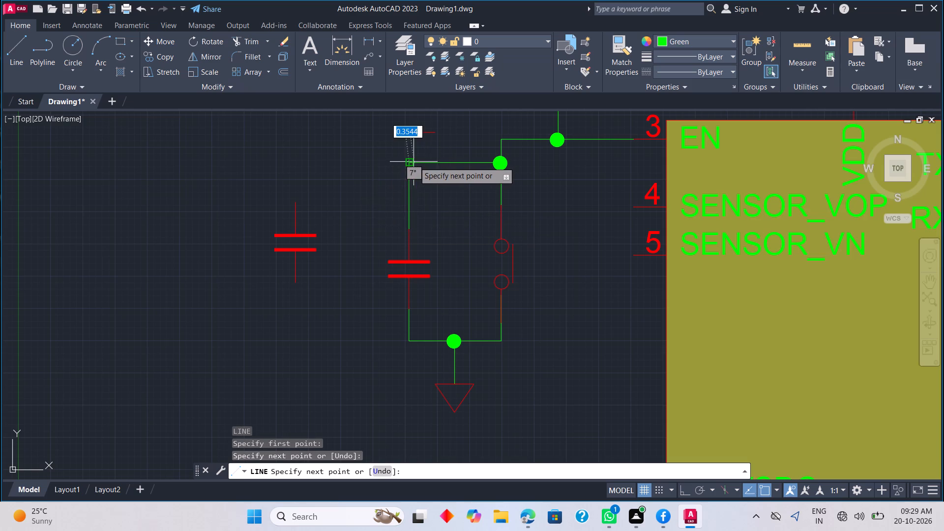
key(Escape)
Erase the short stray red line left at the push-button's old position above the capacitor branch.
scroll(424, 202, down, 1)
scroll(439, 242, up, 2)
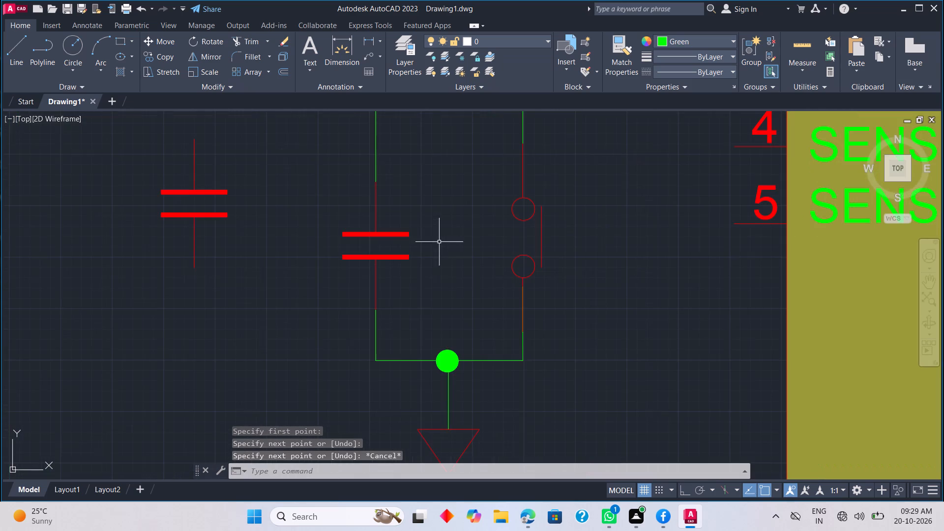
middle_drag(425, 255, 272, 299)
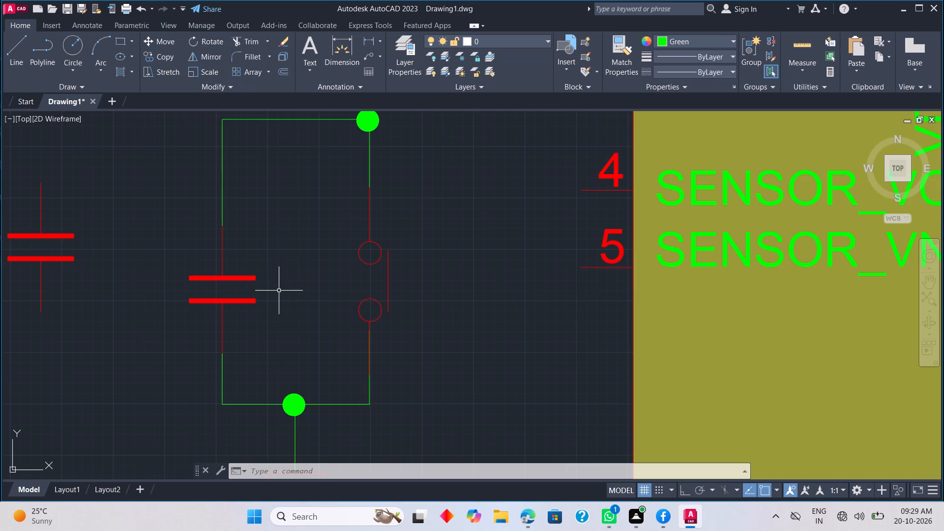
scroll(347, 239, down, 2)
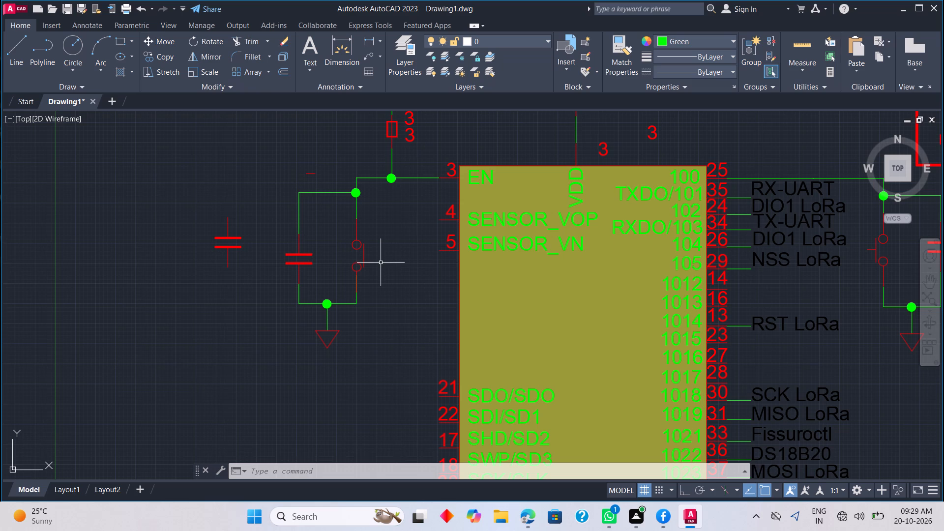
scroll(379, 220, down, 2)
middle_drag(377, 263, 357, 263)
scroll(320, 175, up, 2)
click(345, 244)
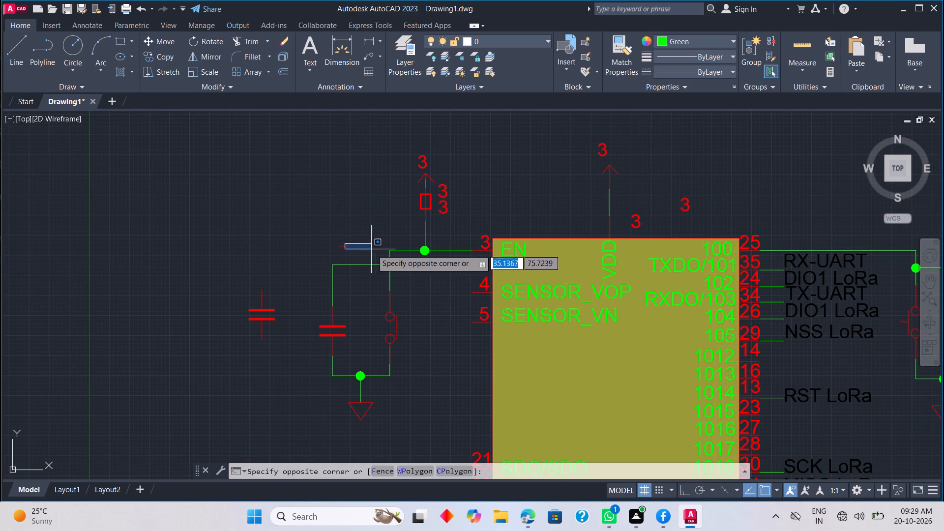
click(340, 240)
click(344, 246)
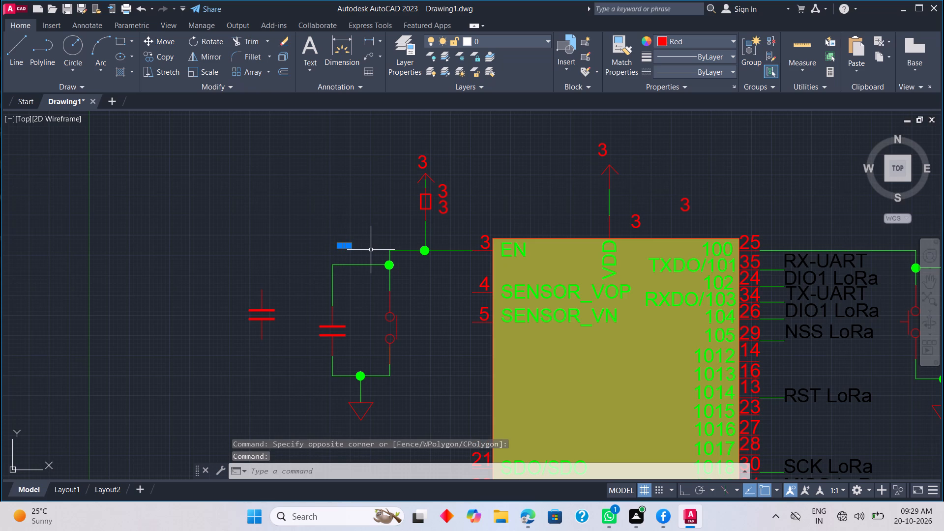
key(Delete)
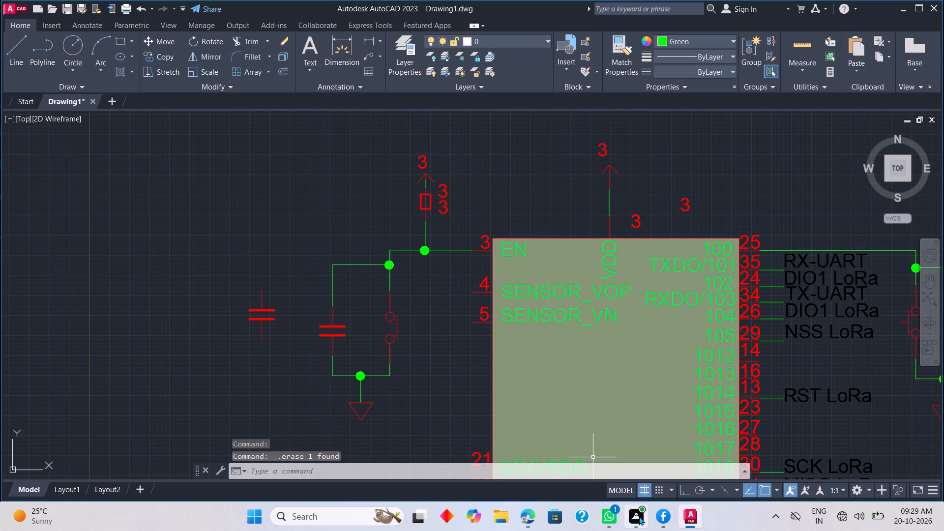
Switch to the Fuji window.
click(633, 501)
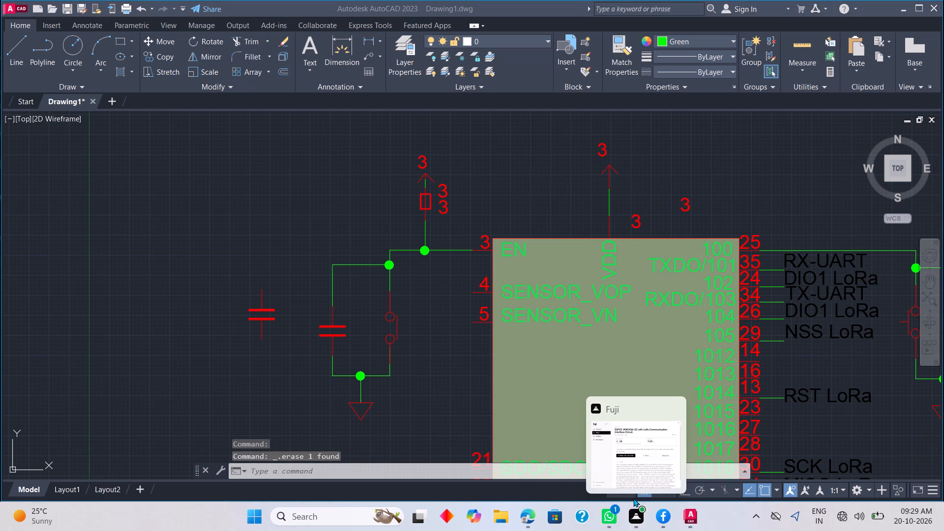
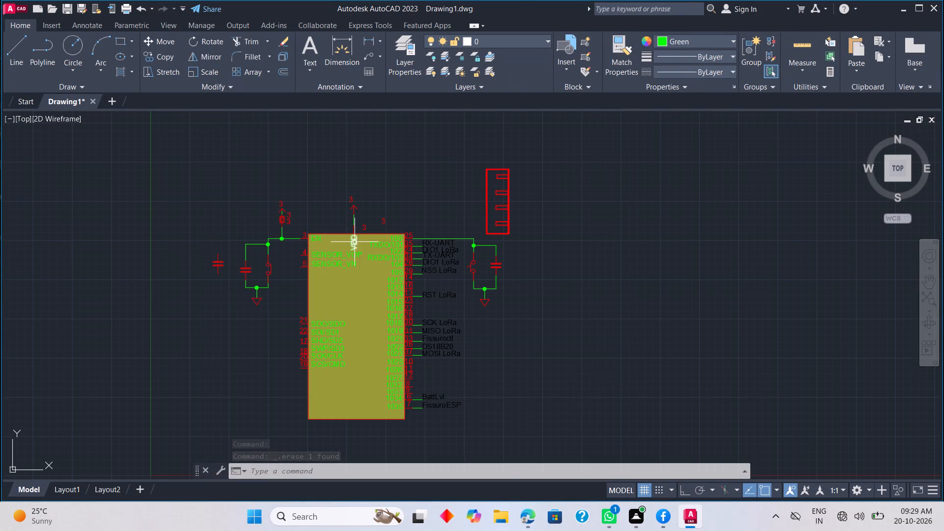
Change the placeholder text above the supply arrow of the chip's VDD pin to "+3.3V".
scroll(343, 197, up, 2)
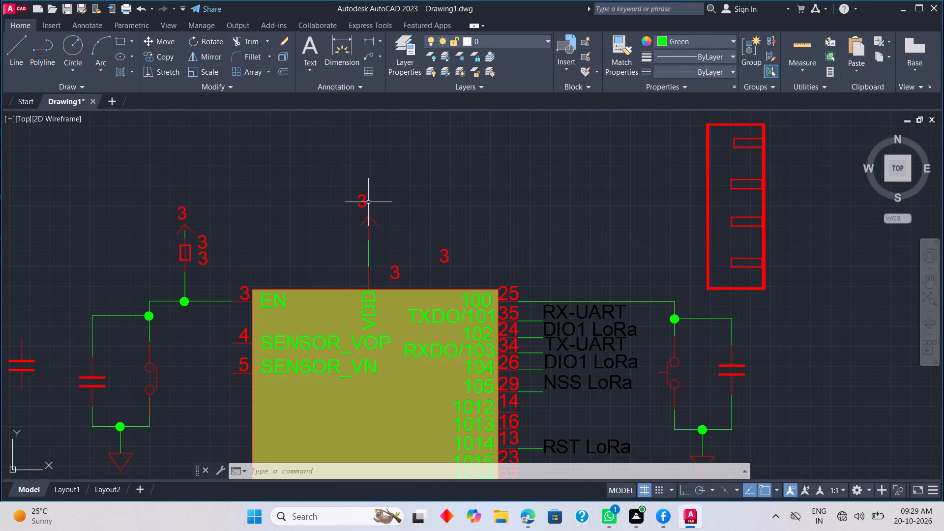
double_click(365, 202)
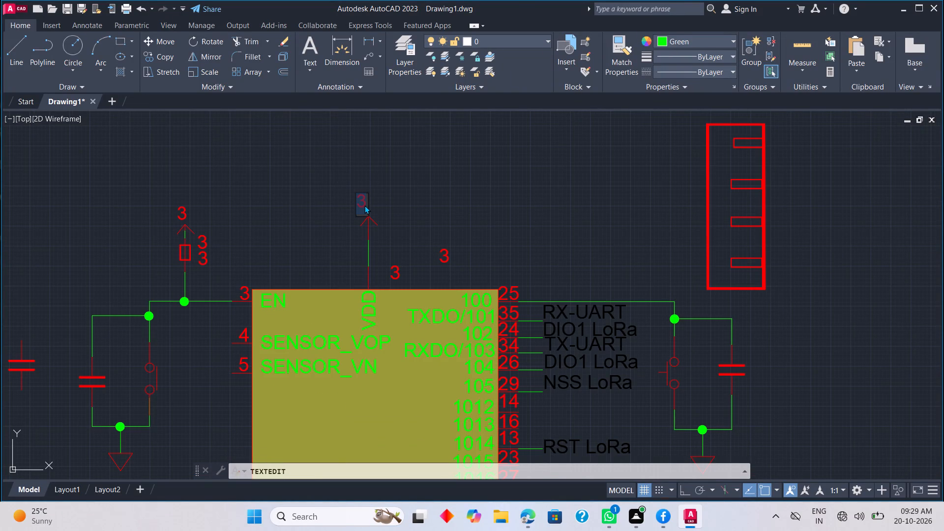
key(plus)
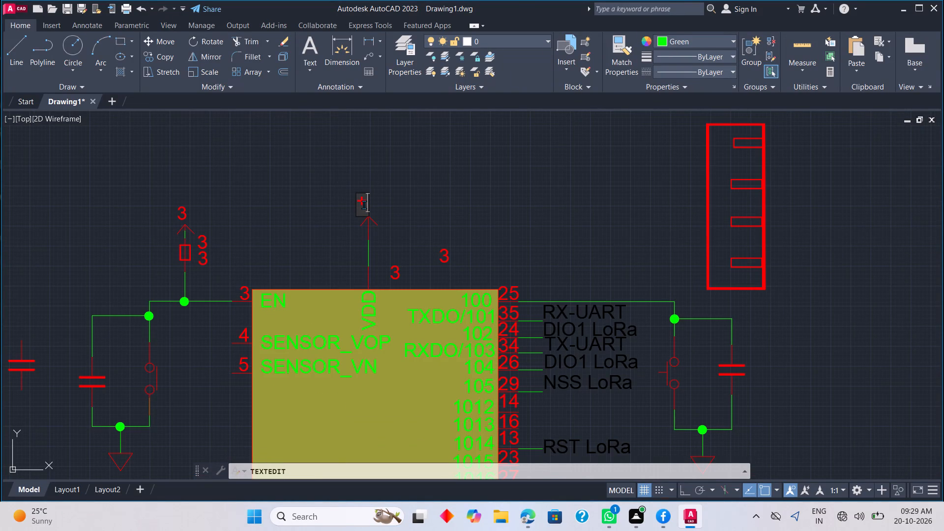
key(3)
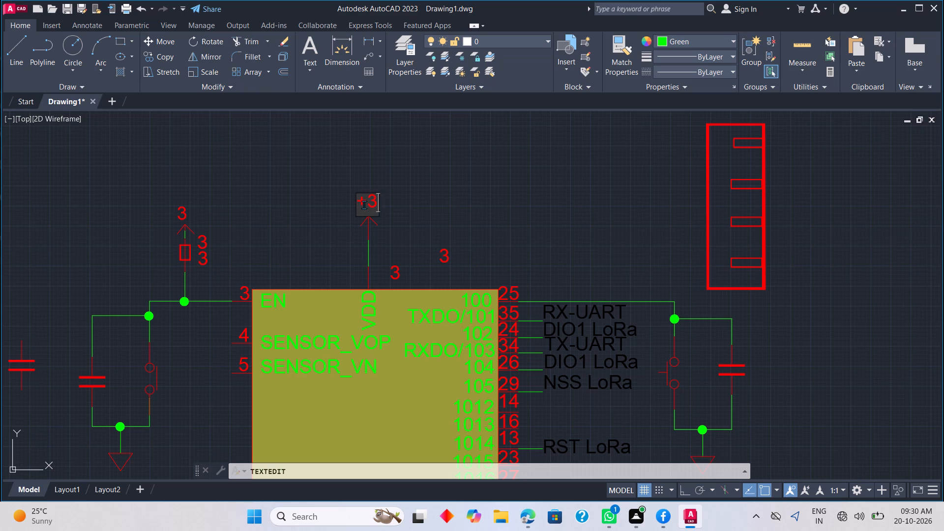
text(.3)
key(v)
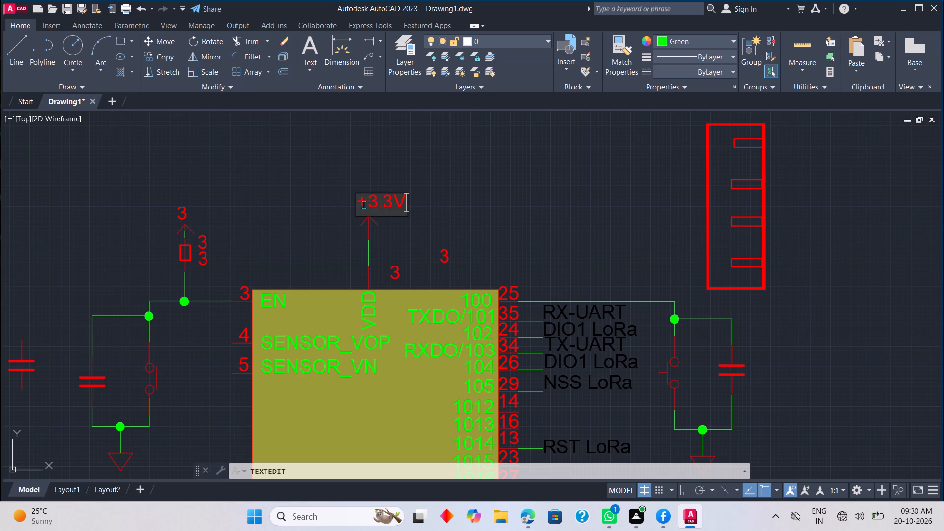
click(333, 189)
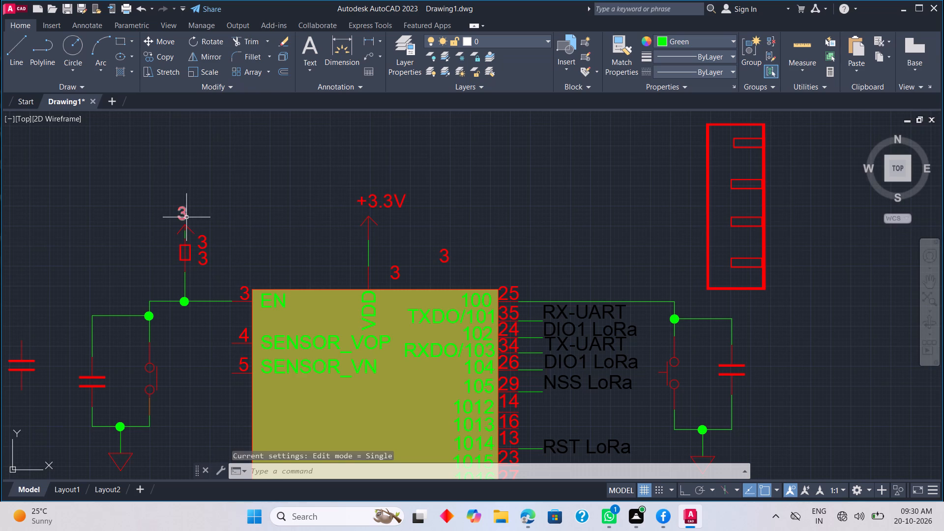
Change the placeholder text above the supply arrow of the EN-line resistor to "+3.3V".
double_click(186, 218)
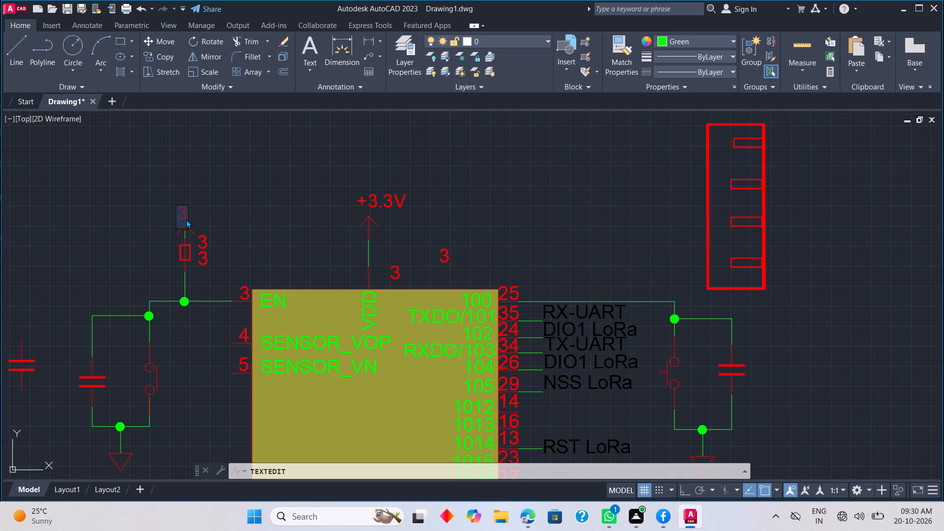
text(+3)
text(.3V)
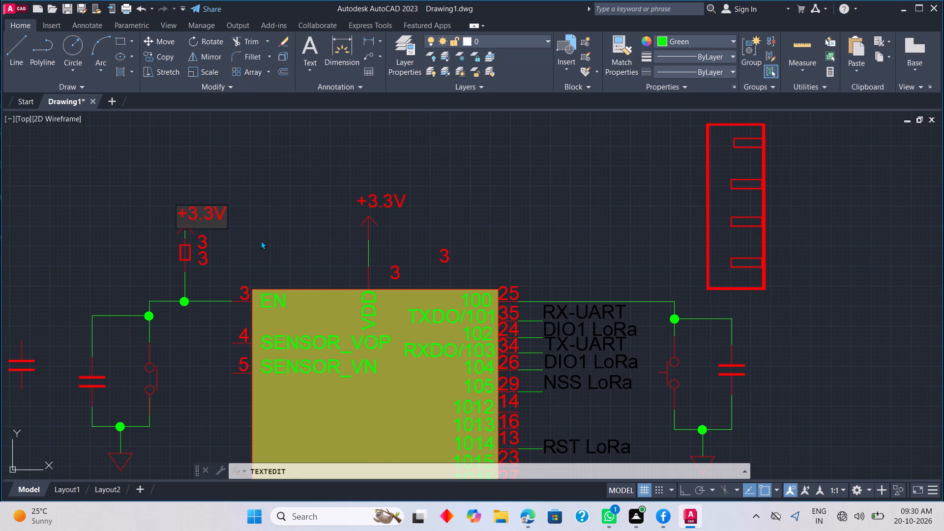
click(261, 240)
Change the upper placeholder text beside the EN-line resistor to "R1".
middle_drag(203, 246, 247, 236)
scroll(245, 236, up, 3)
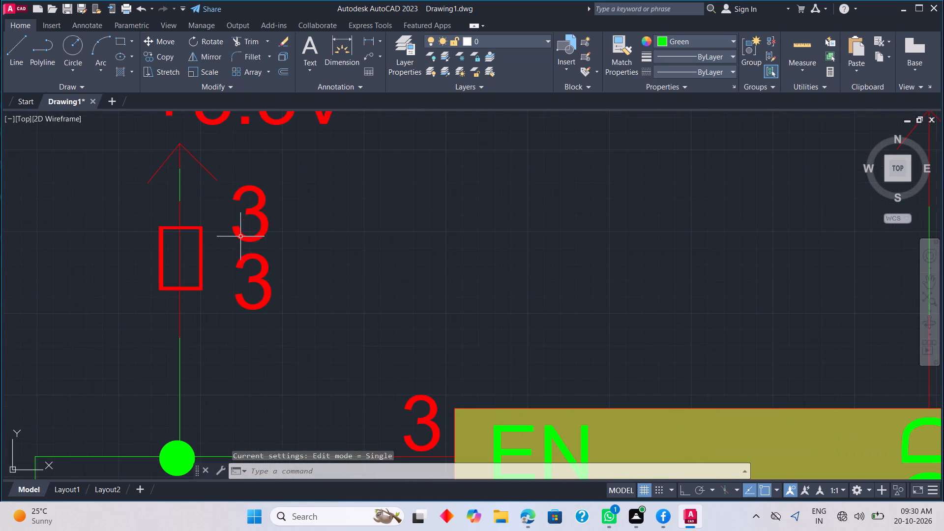
click(248, 233)
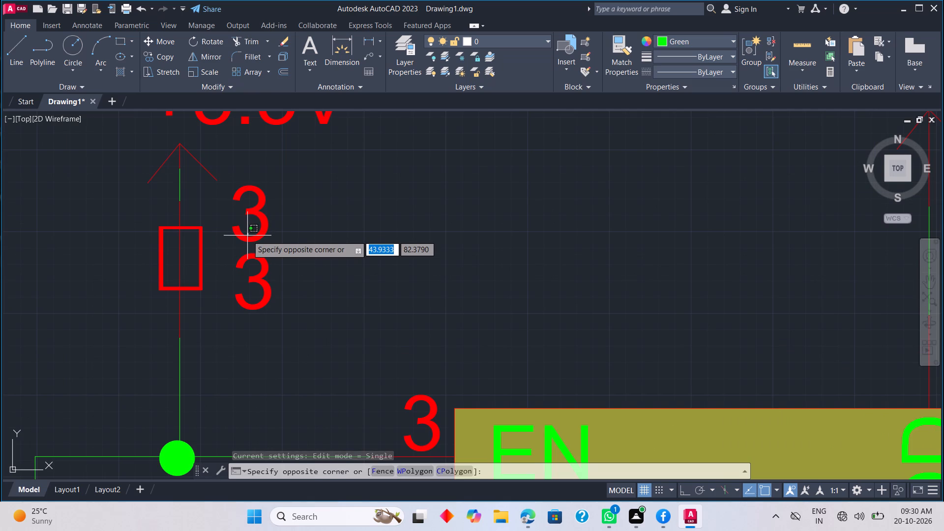
key(Escape)
double_click(247, 237)
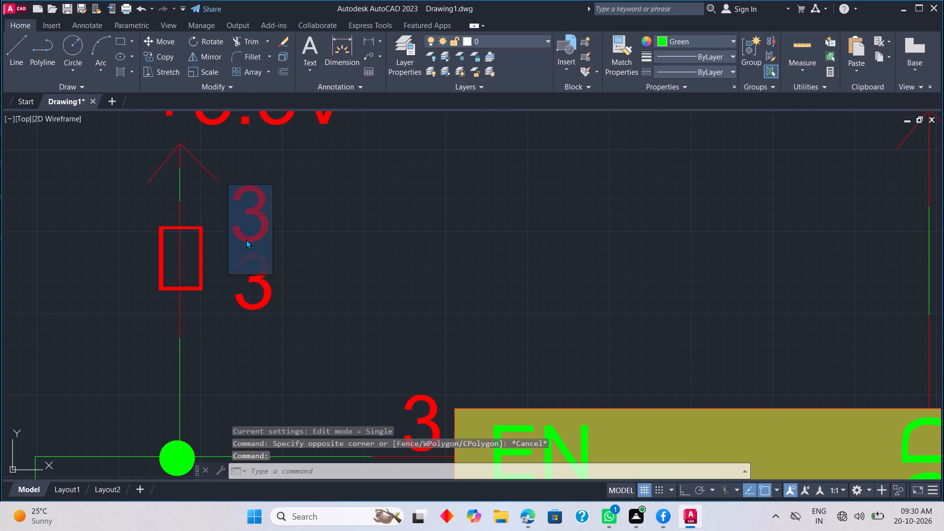
text(R1)
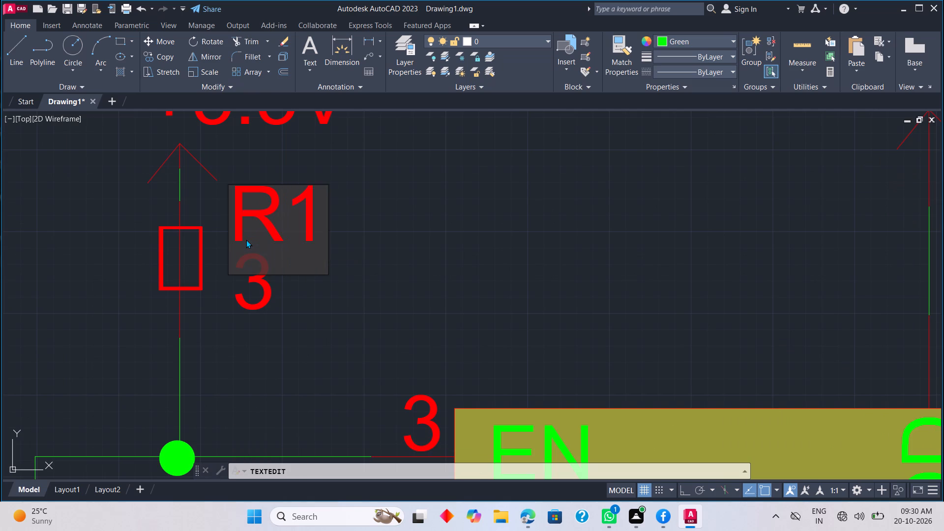
click(332, 275)
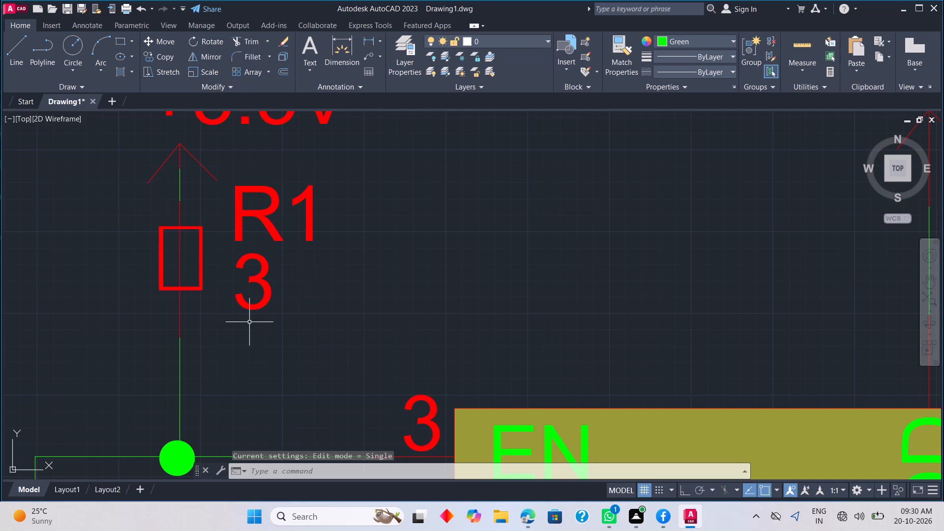
Change the placeholder text directly below the R1 label to the value "10".
scroll(257, 311, up, 2)
double_click(280, 292)
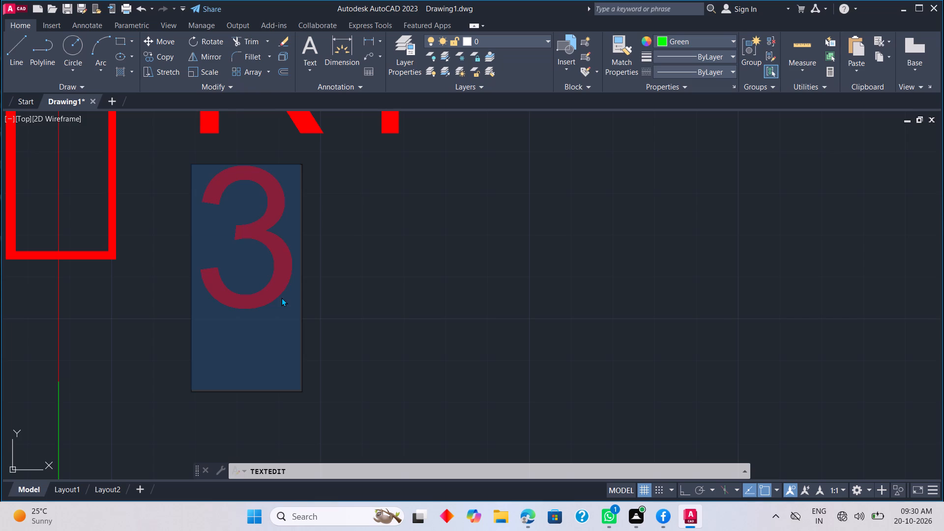
text(10)
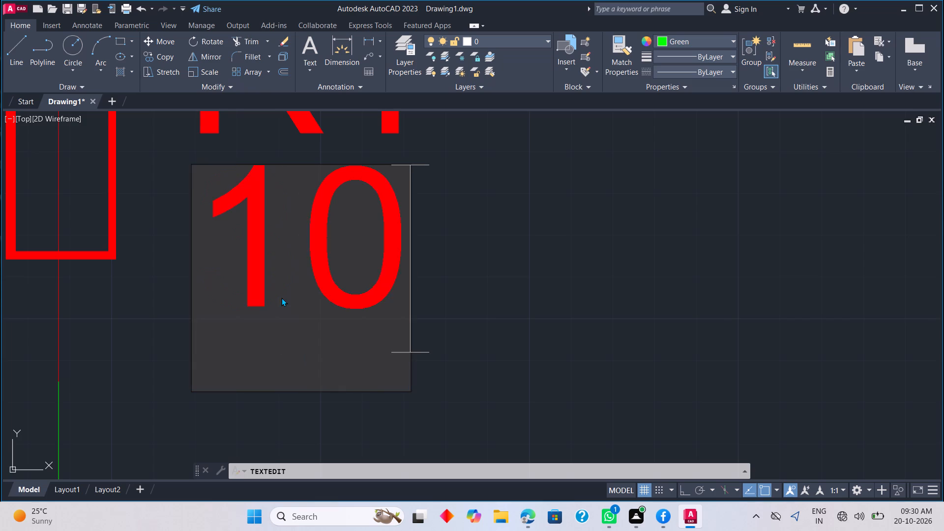
click(459, 246)
Change the upper placeholder text above the chip block to the reference "U1".
scroll(503, 216, down, 3)
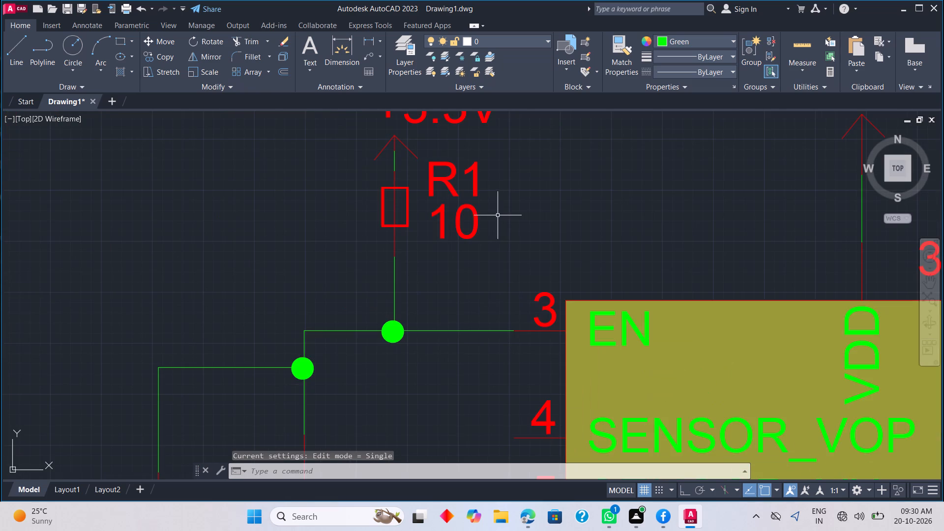
middle_drag(557, 250, 472, 234)
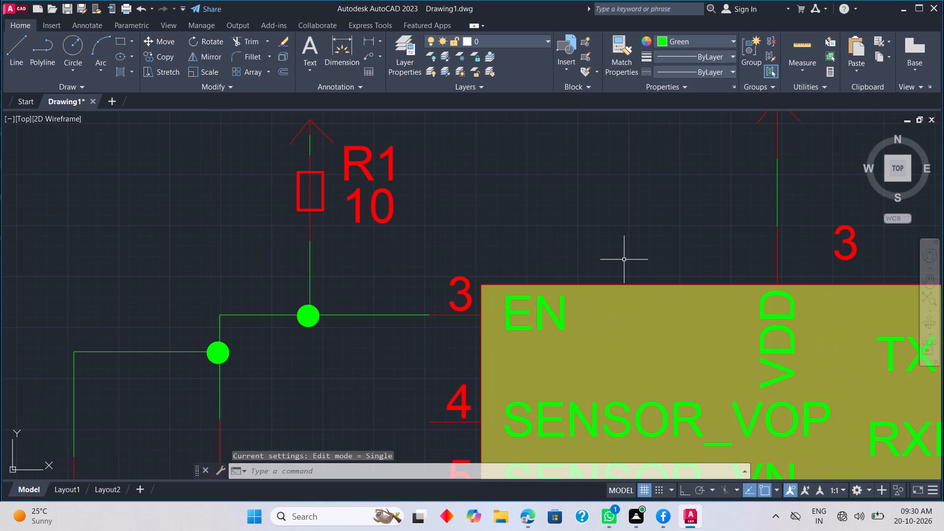
scroll(624, 259, down, 2)
middle_drag(670, 228, 423, 231)
scroll(533, 239, up, 2)
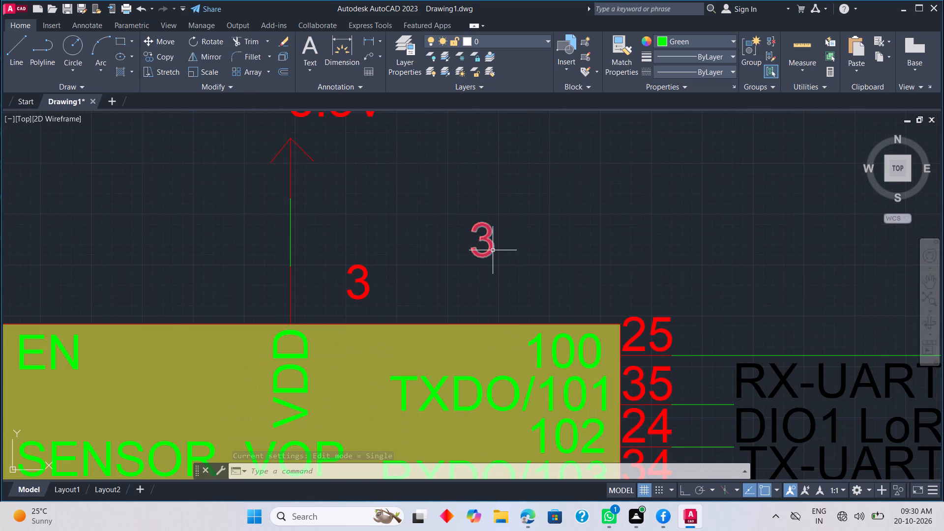
double_click(493, 250)
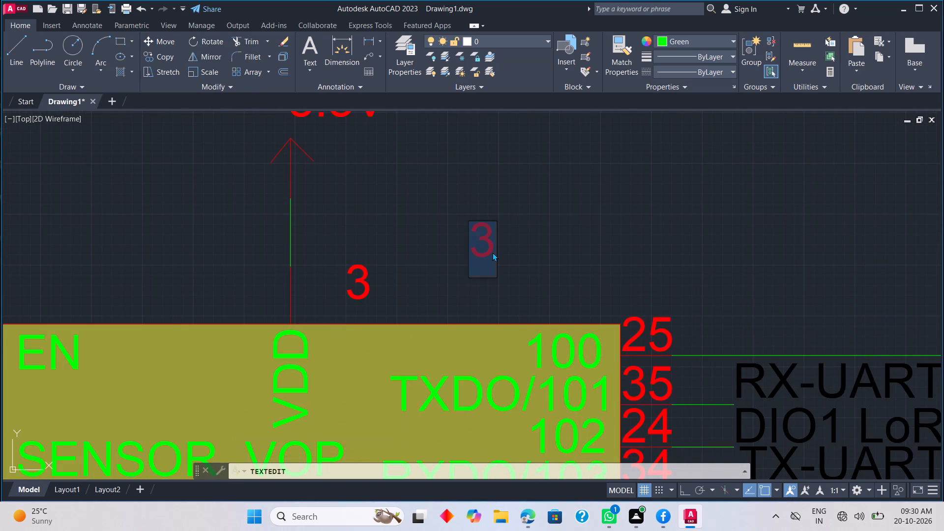
text(U1)
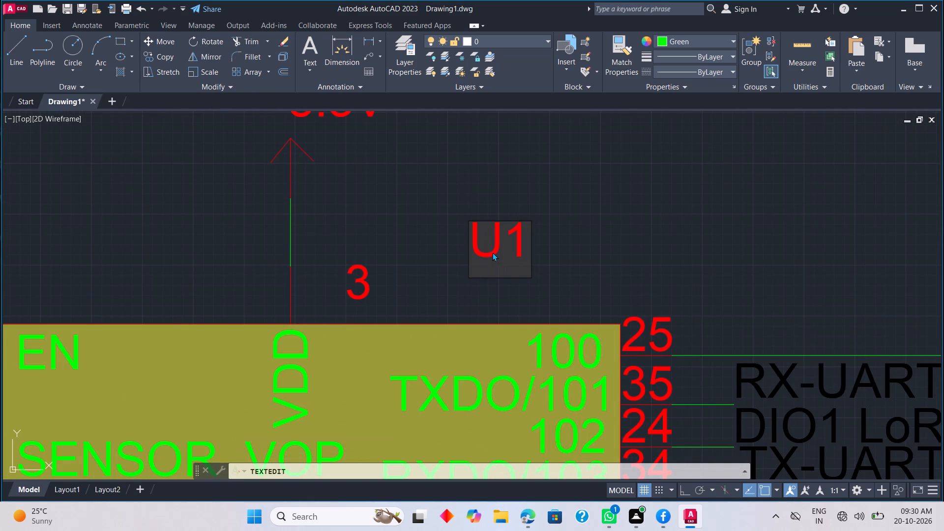
click(416, 265)
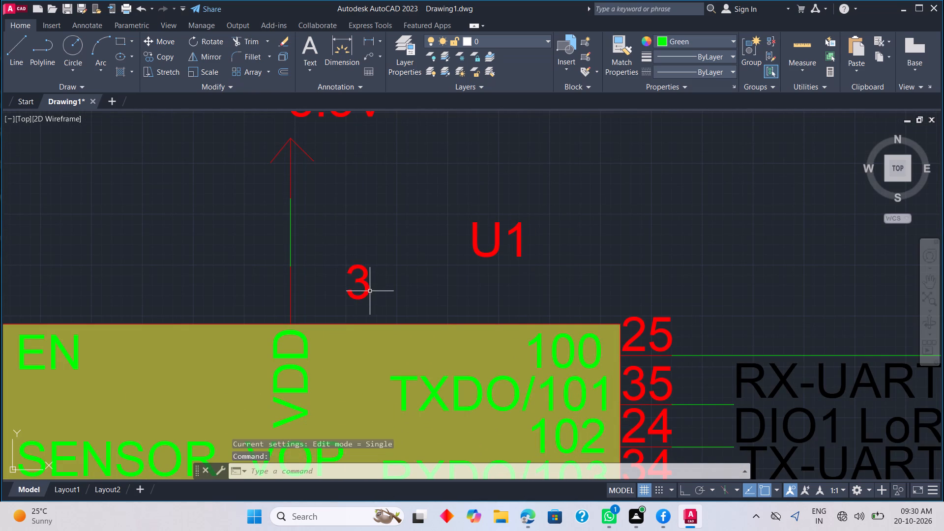
Change the remaining placeholder text above the chip, near the VDD pin, to "ESP32-WROOM-32".
double_click(370, 291)
text(ES)
key(p)
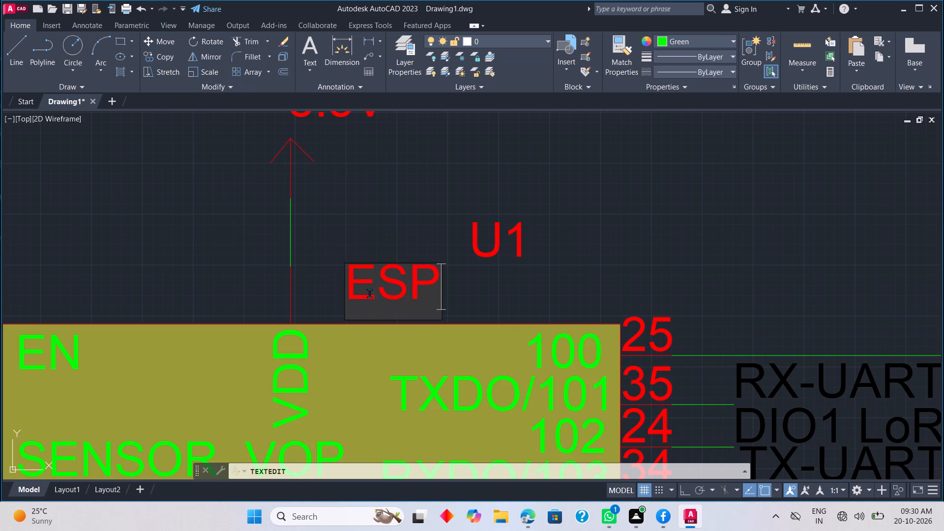
text(32)
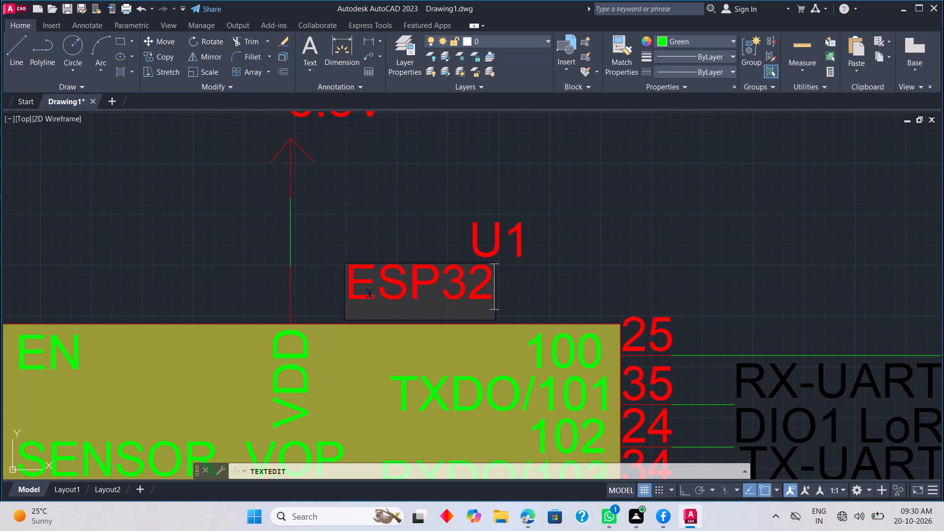
key(minus)
key(w)
text(ROOM)
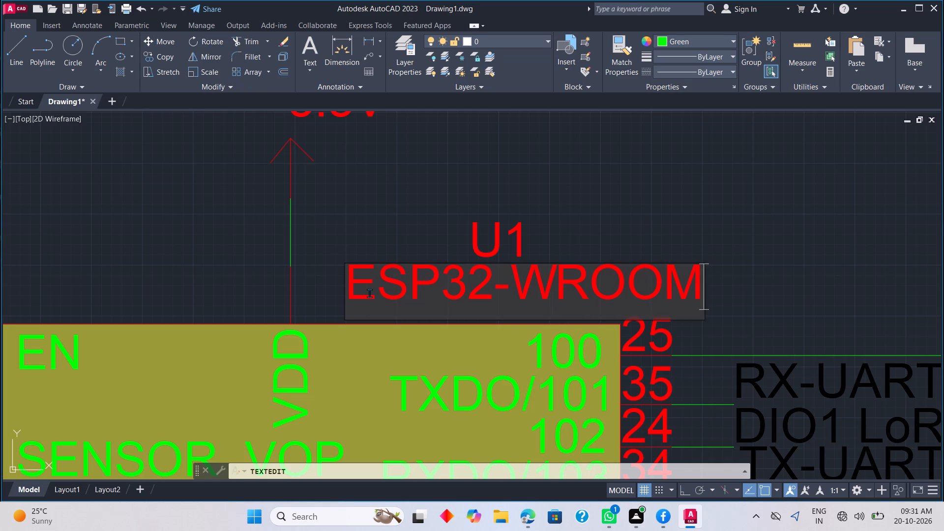
key(shift+underscore)
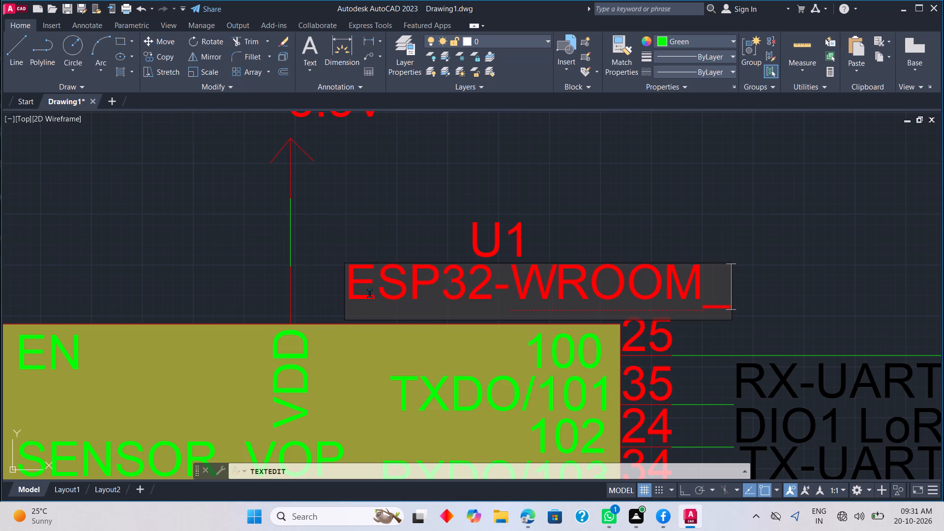
key(BackSpace)
key(minus)
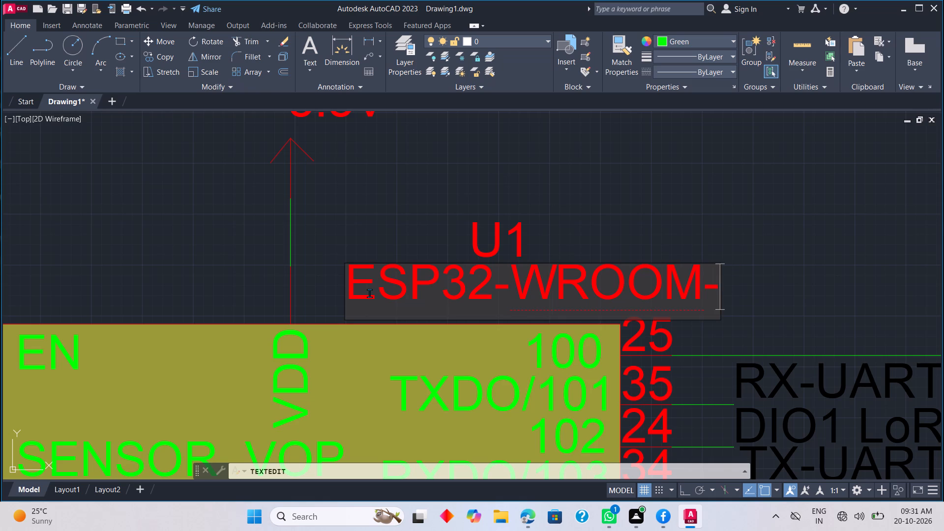
text(32)
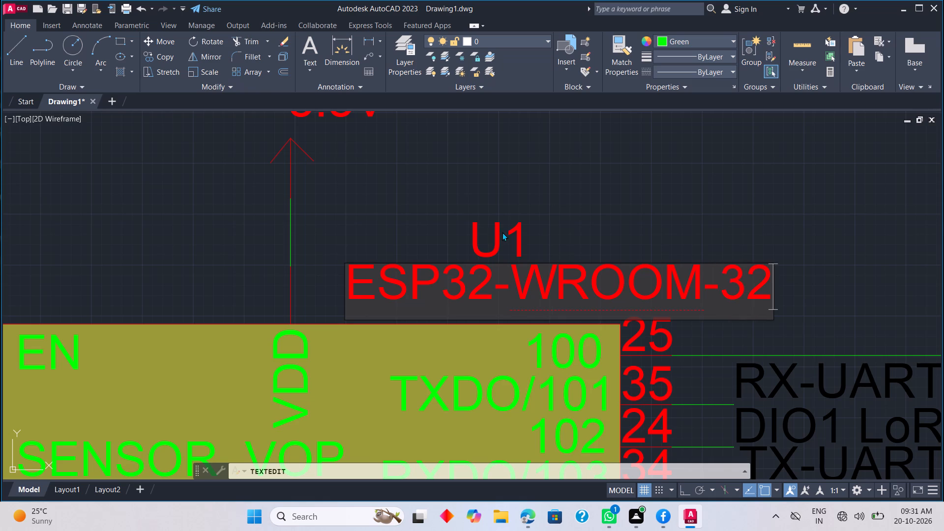
click(546, 225)
Trim away the line segment running through the inside of the R1 resistor rectangle.
scroll(745, 239, down, 3)
middle_drag(791, 245, 603, 228)
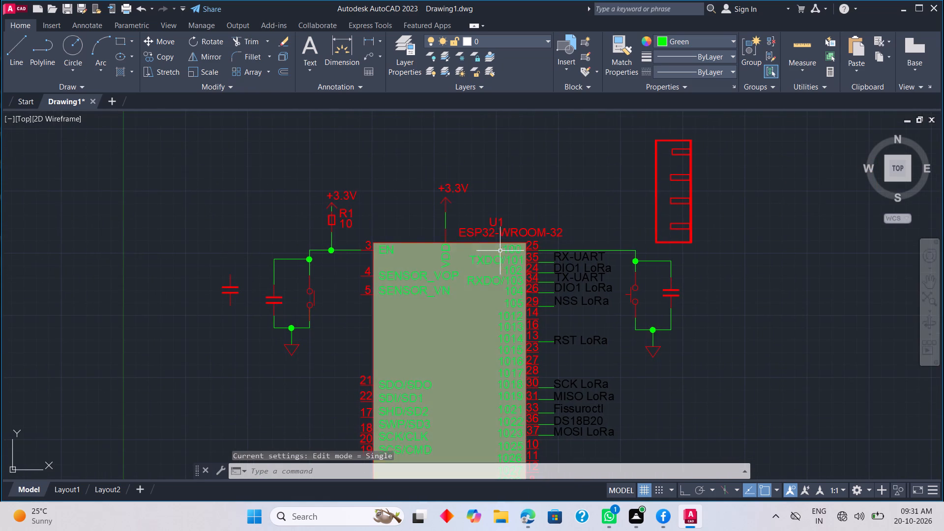
scroll(335, 219, up, 3)
text(TR)
key(space)
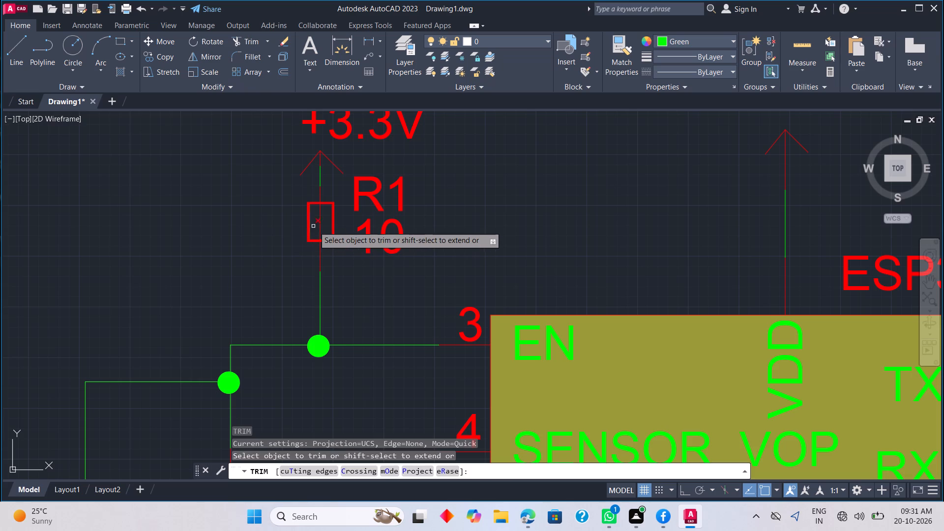
click(321, 224)
key(Escape)
Copy the pin number 3 beside EN to just above the chip block, next to the VDD pin line.
scroll(321, 224, down, 2)
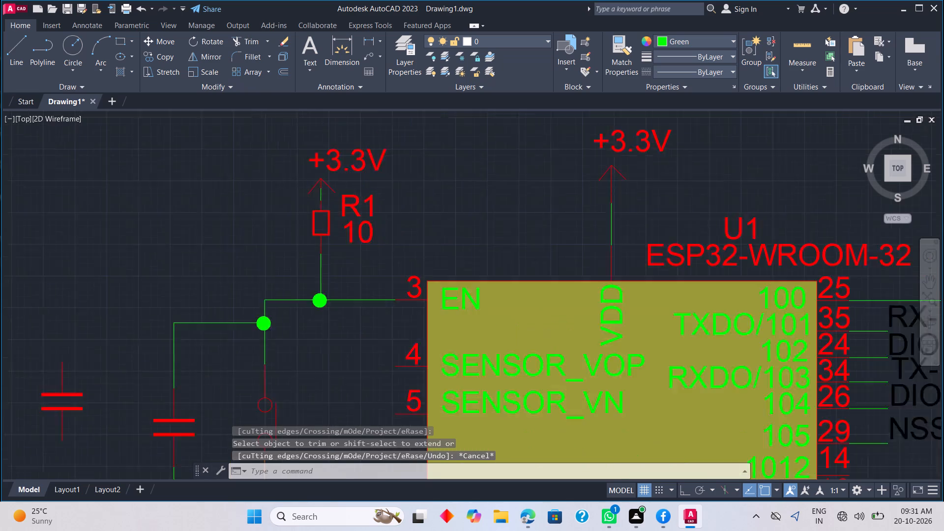
middle_drag(326, 255, 337, 236)
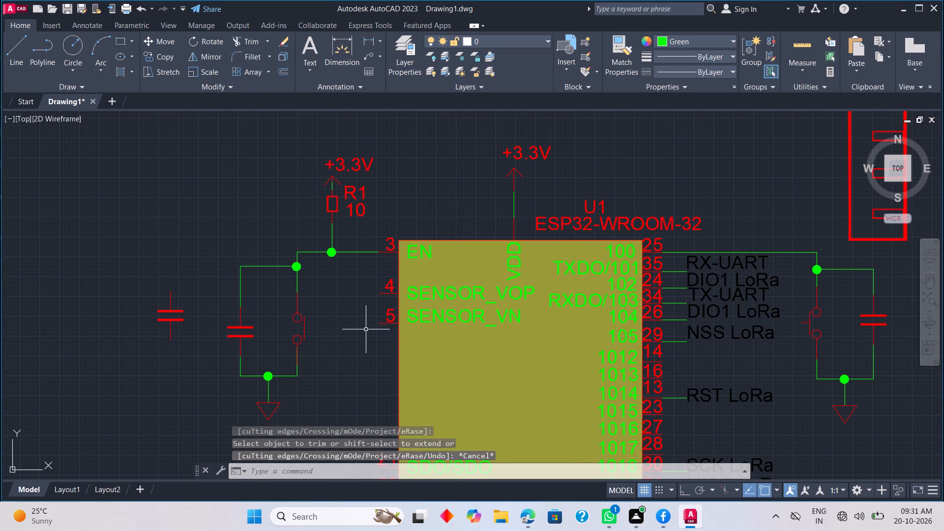
scroll(382, 262, up, 2)
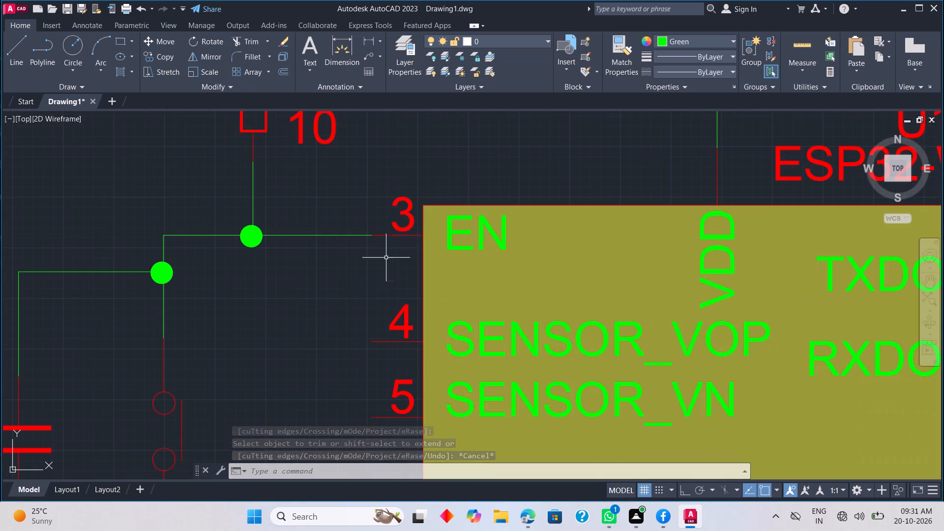
click(411, 227)
right_click(389, 264)
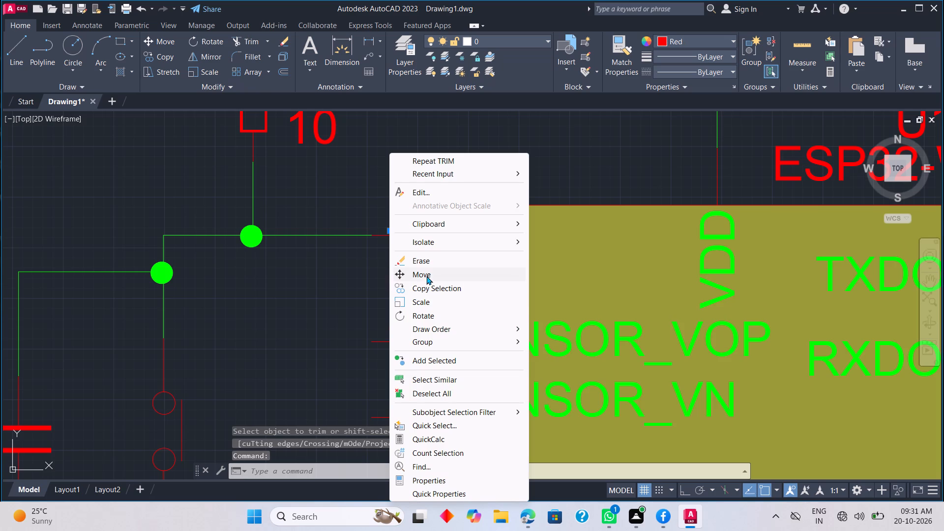
click(425, 285)
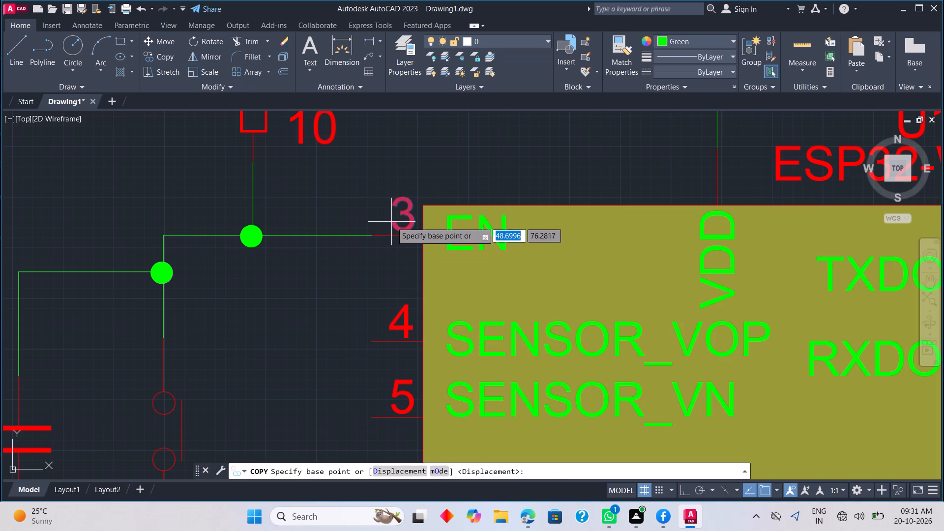
click(391, 222)
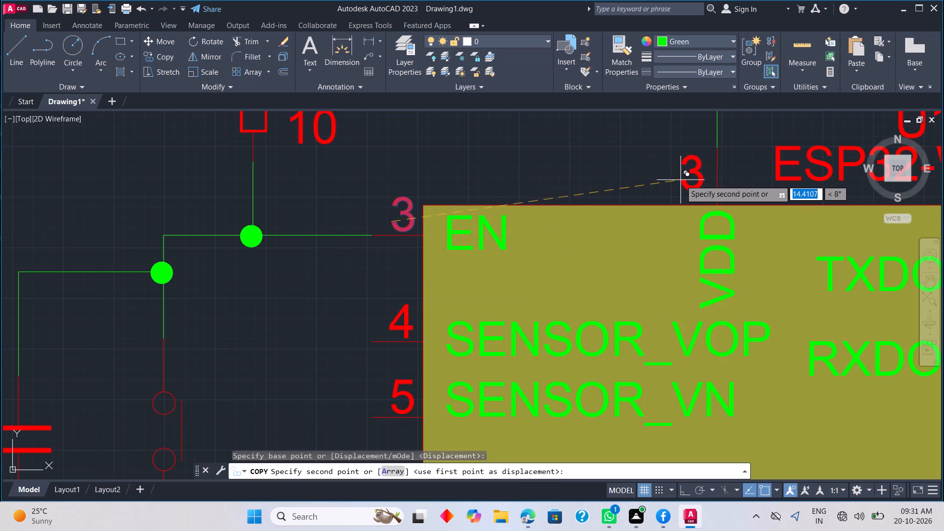
click(690, 186)
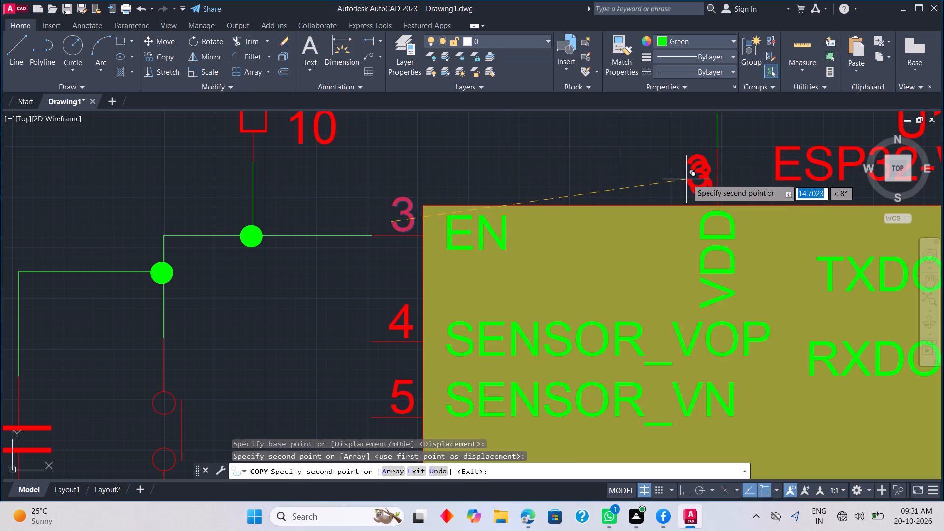
key(Escape)
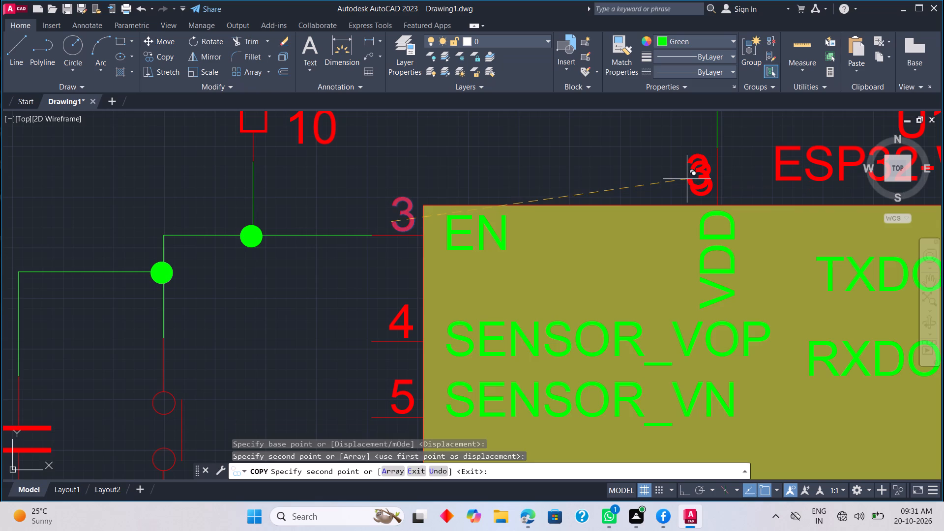
Change the copied pin number beside the VDD pin line to "2".
middle_drag(689, 177, 522, 187)
scroll(530, 189, up, 2)
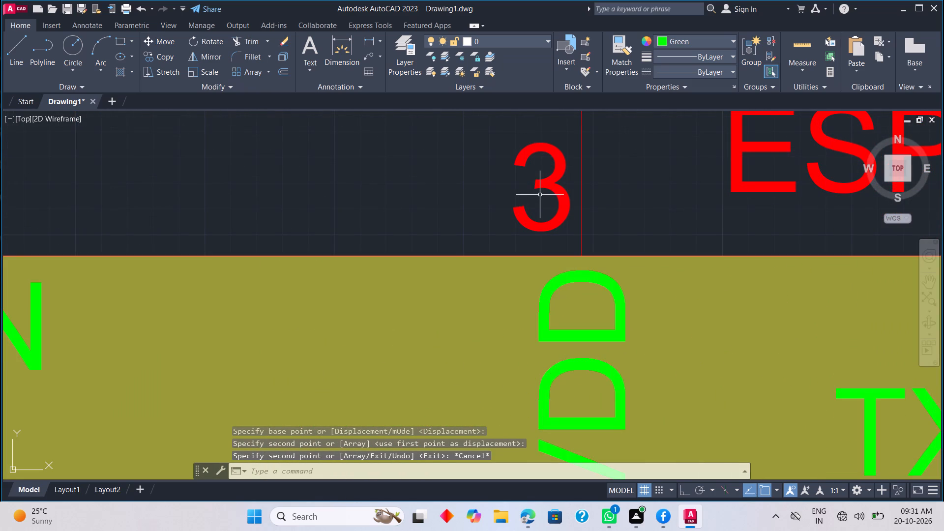
click(542, 188)
click(542, 188)
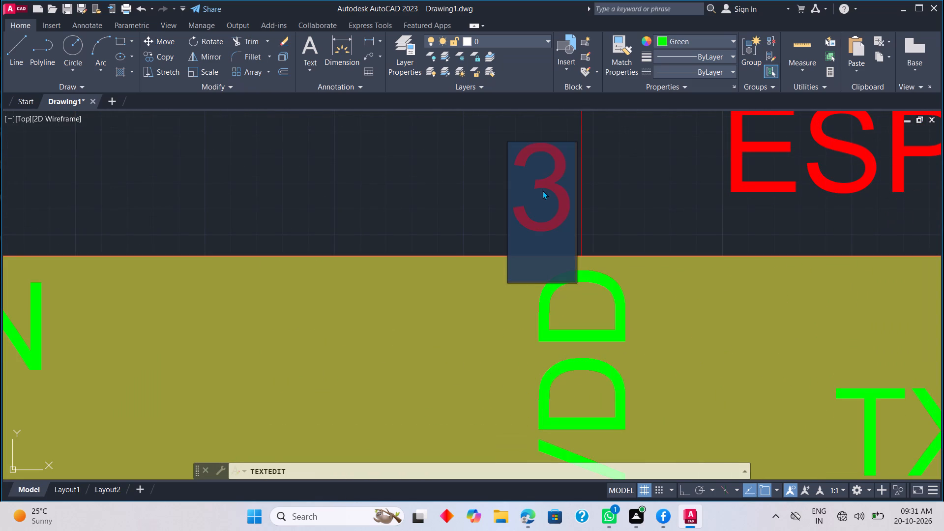
key(2)
click(480, 183)
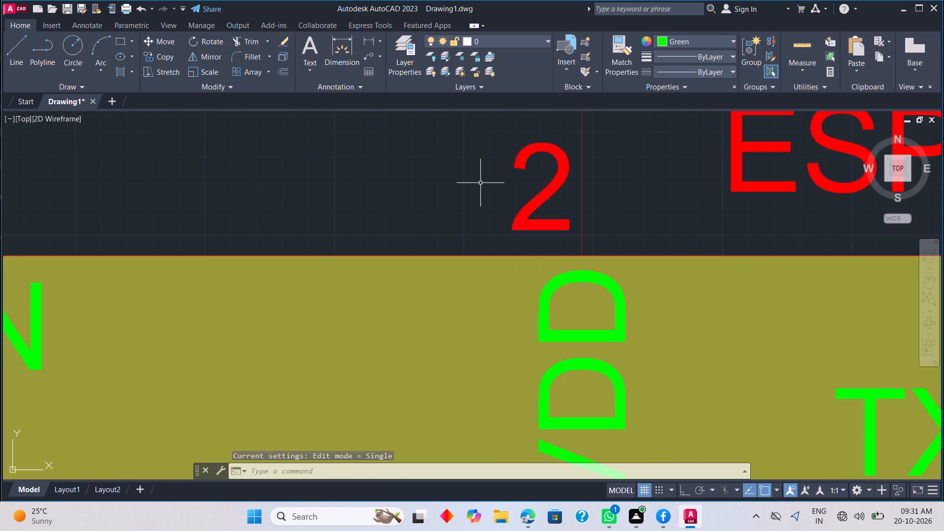
Erase the unconnected spare capacitor symbol, including its leads and plates, beside the EN-side capacitor and switch circuit.
scroll(484, 185, down, 2)
scroll(606, 196, down, 2)
middle_drag(410, 277, 437, 201)
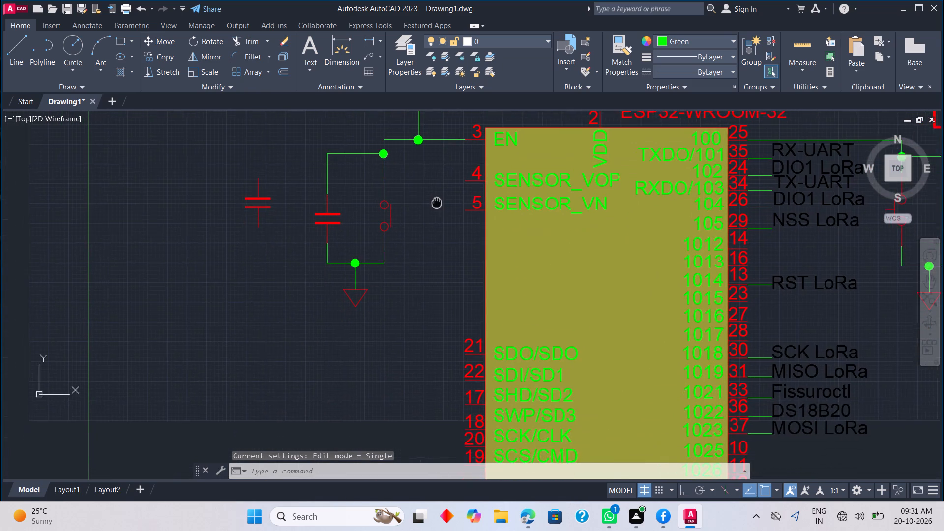
middle_drag(437, 201, 439, 198)
scroll(465, 191, up, 1)
middle_drag(465, 190, 449, 199)
scroll(440, 233, down, 1)
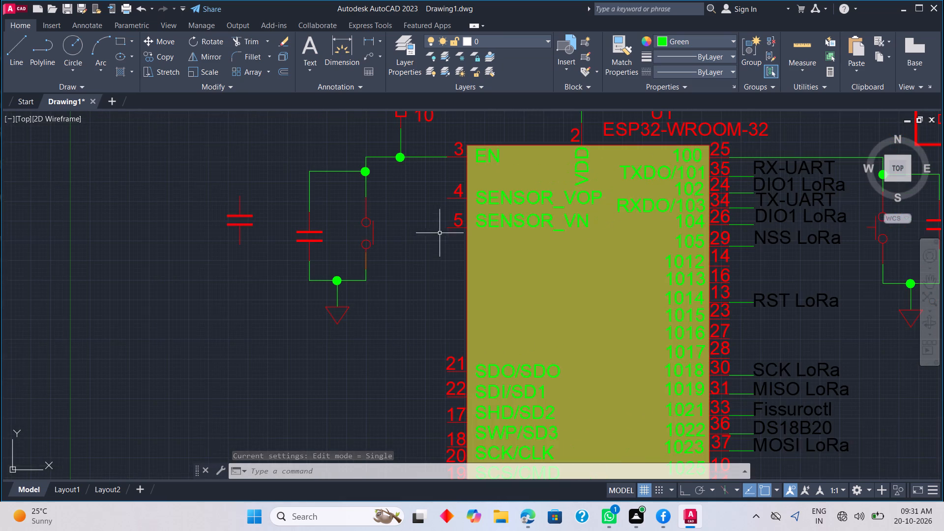
middle_drag(429, 272, 439, 243)
drag(213, 162, 265, 162)
drag(311, 183, 310, 187)
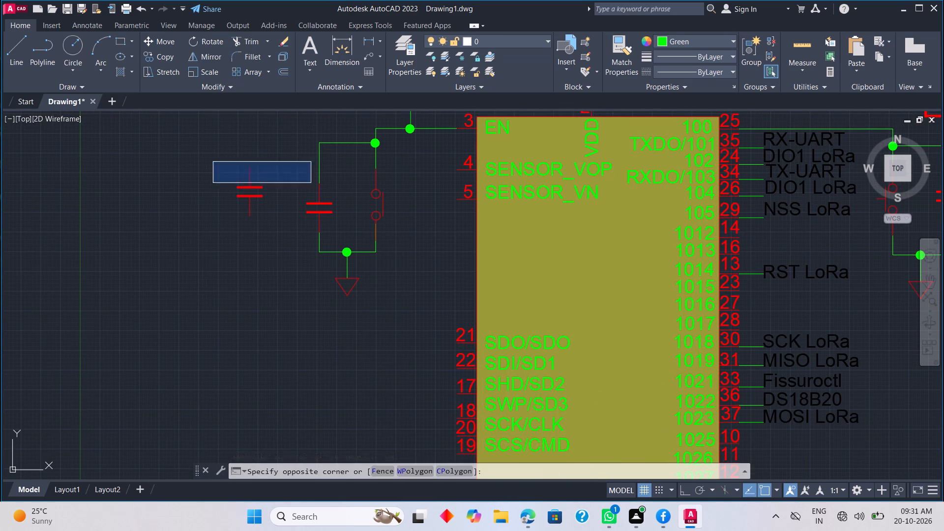
drag(310, 187, 230, 221)
drag(219, 169, 244, 209)
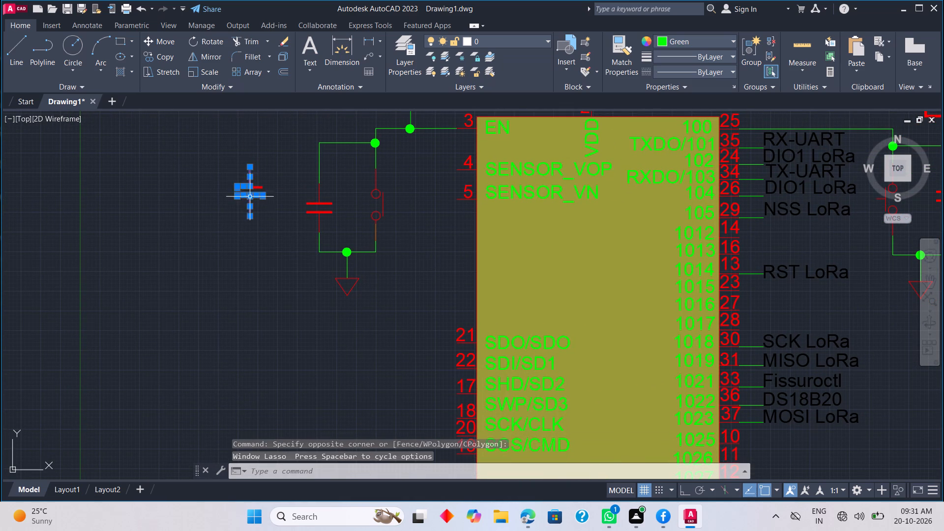
drag(233, 149, 245, 244)
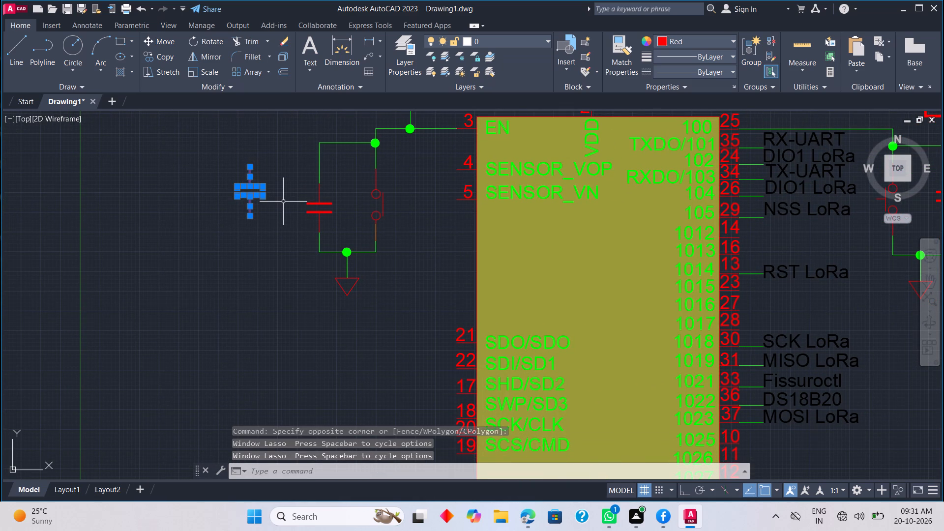
key(Delete)
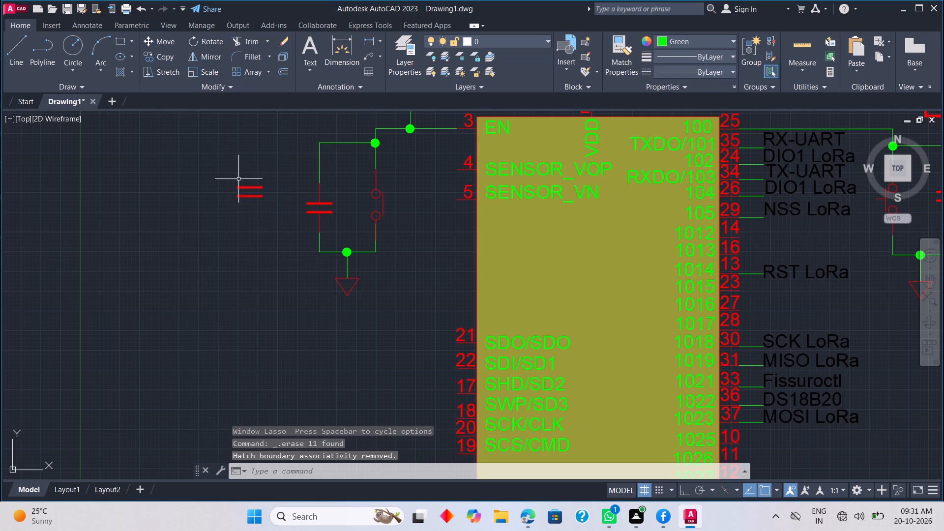
drag(185, 159, 272, 183)
click(269, 246)
key(Delete)
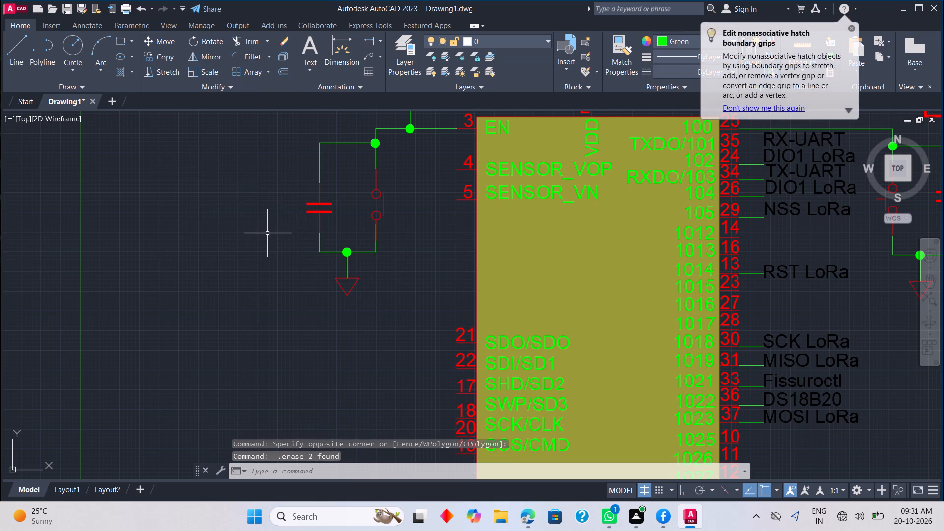
Copy the EN pin number 3 to two places beside the EN-side push-button switch, one above the other, as placeholder labels.
scroll(321, 201, down, 1)
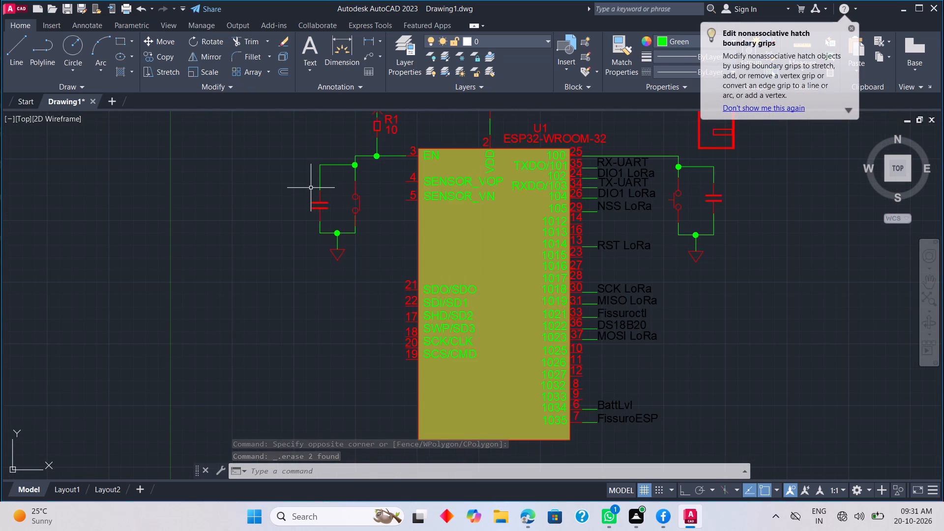
scroll(384, 194, up, 1)
middle_drag(403, 159, 403, 187)
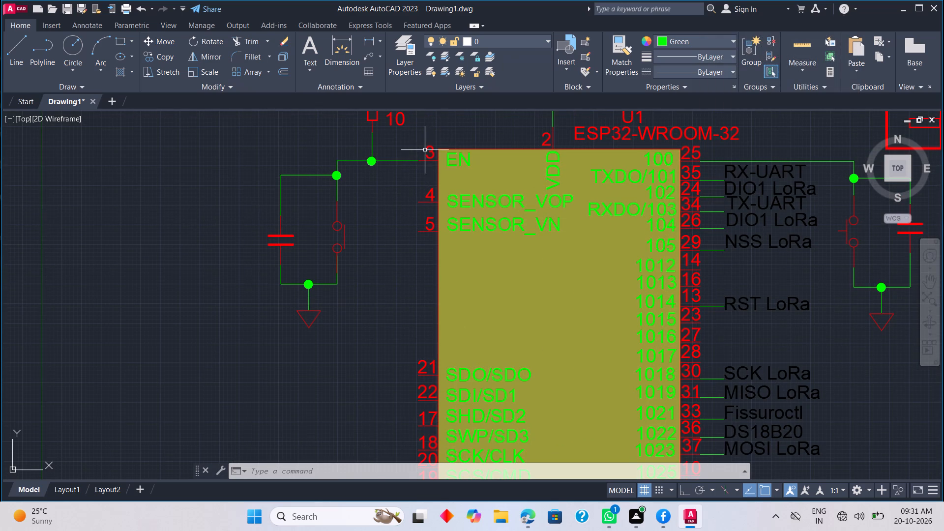
click(426, 149)
right_click(424, 195)
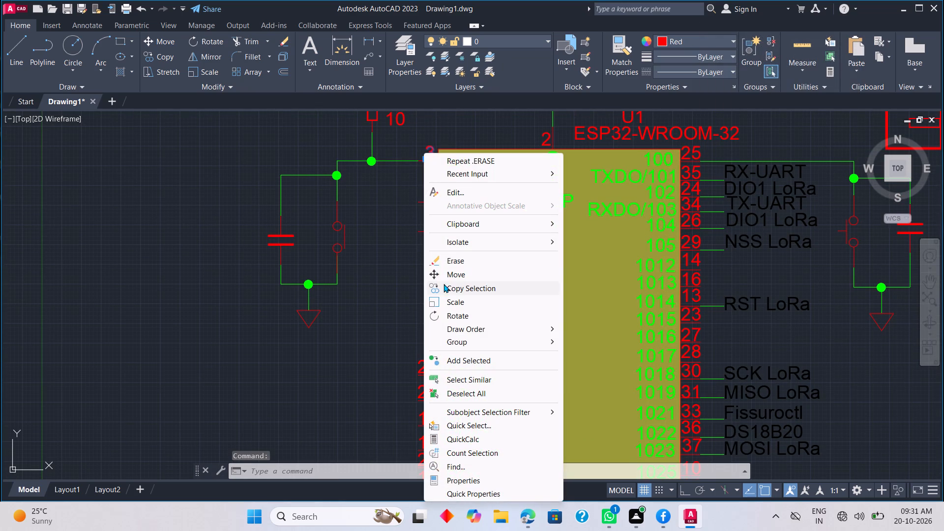
click(445, 289)
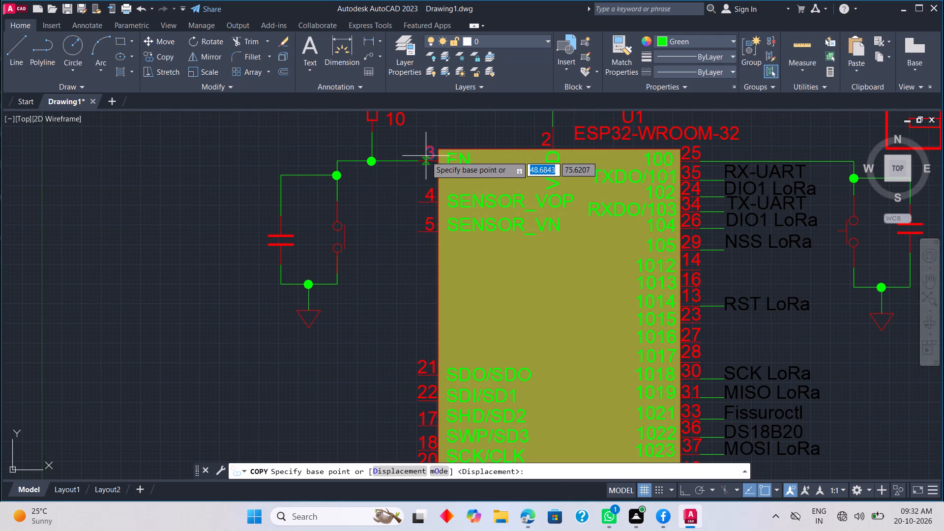
click(426, 156)
scroll(364, 233, up, 2)
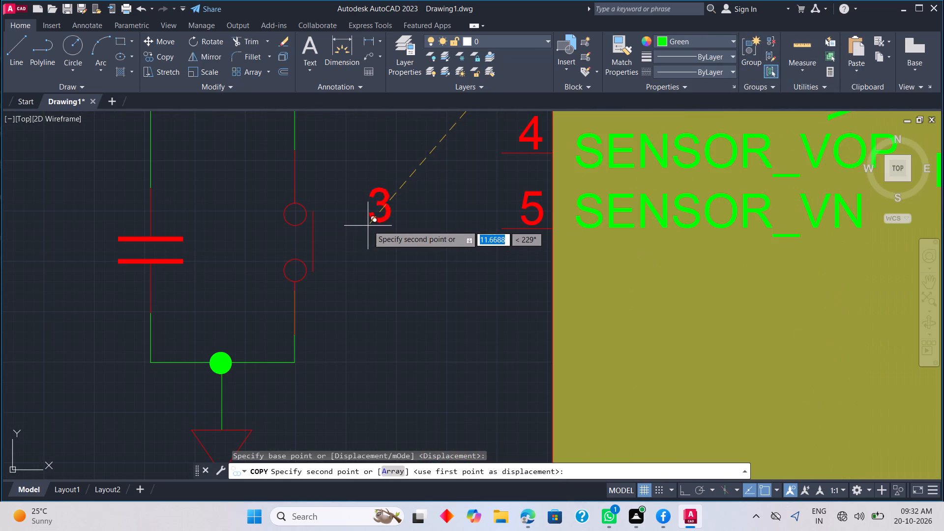
click(350, 218)
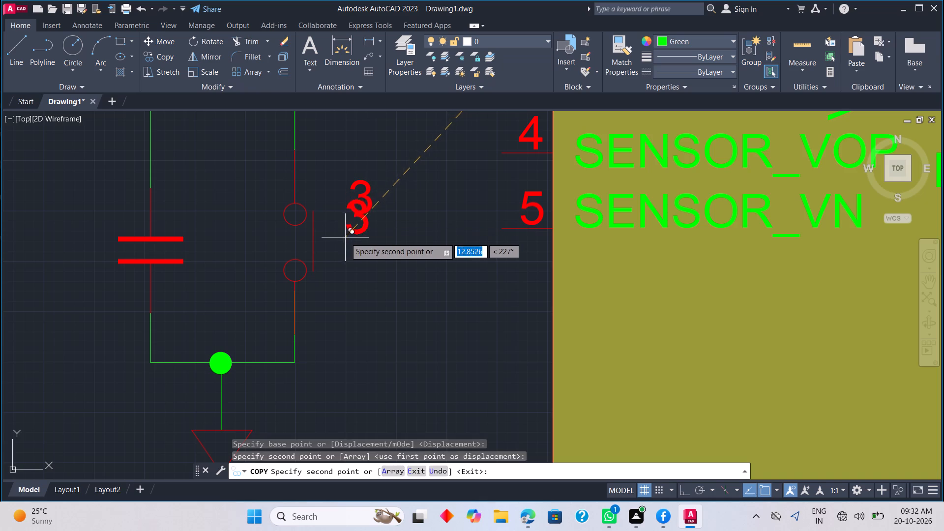
click(350, 283)
key(Escape)
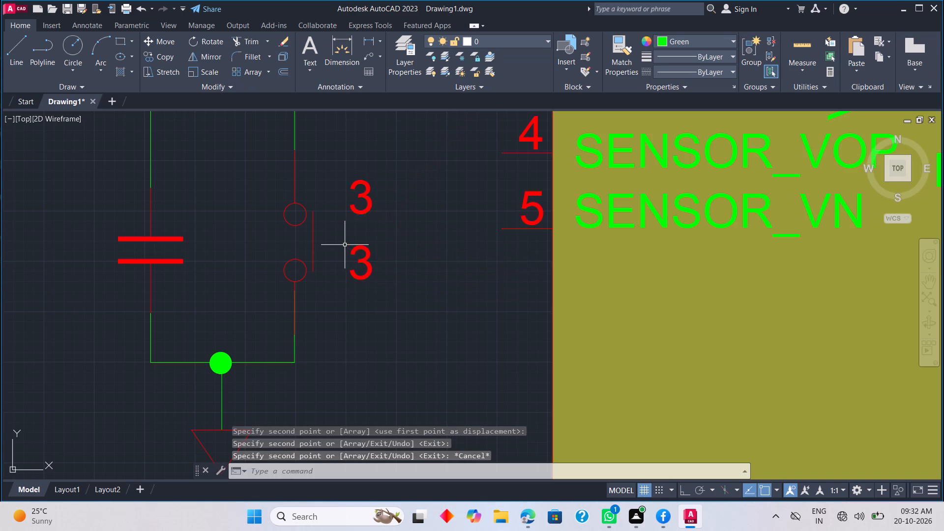
Draw a short red horizontal line with Ortho on, from the middle of the switch's vertical bar outward between the two placeholders.
key(l)
key(space)
click(669, 36)
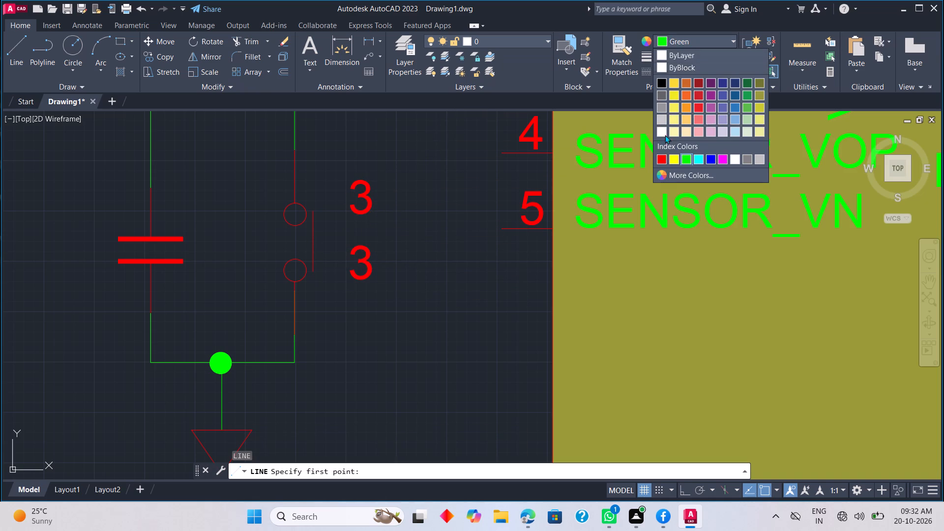
click(658, 159)
click(315, 237)
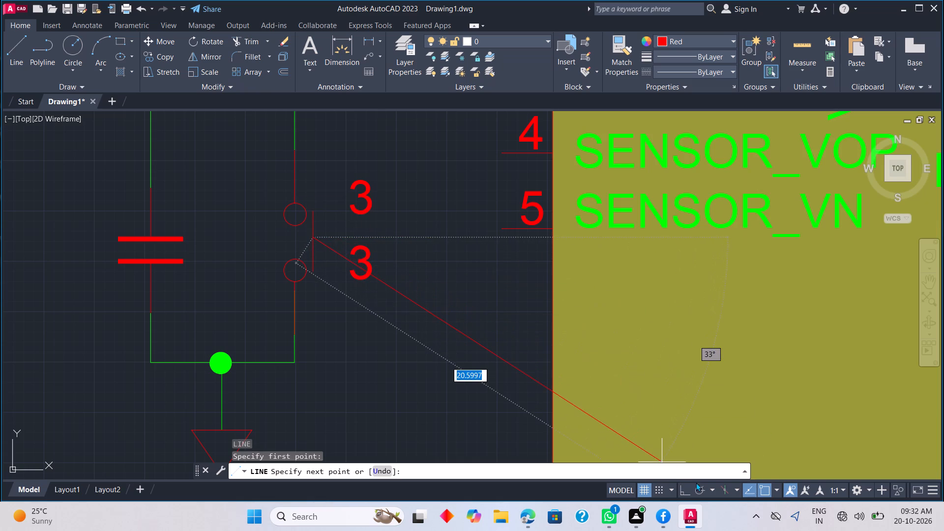
drag(683, 489, 670, 467)
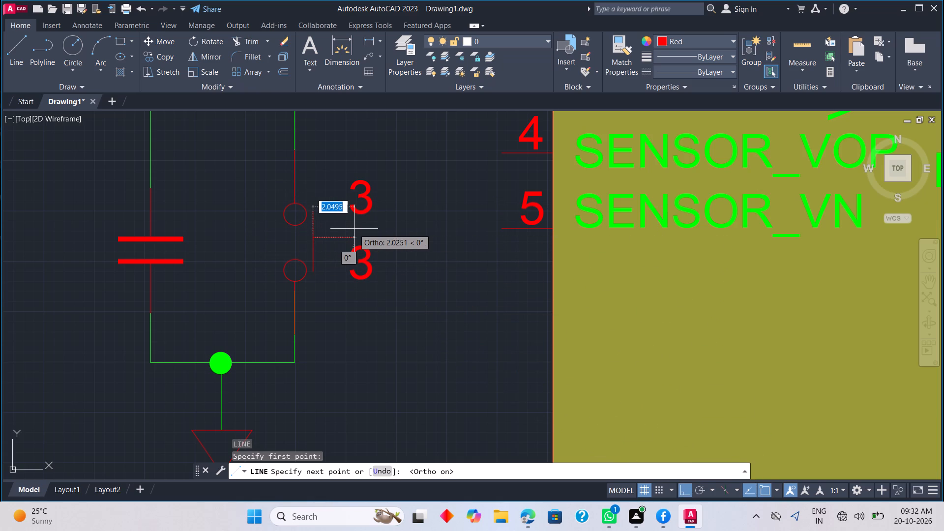
click(348, 231)
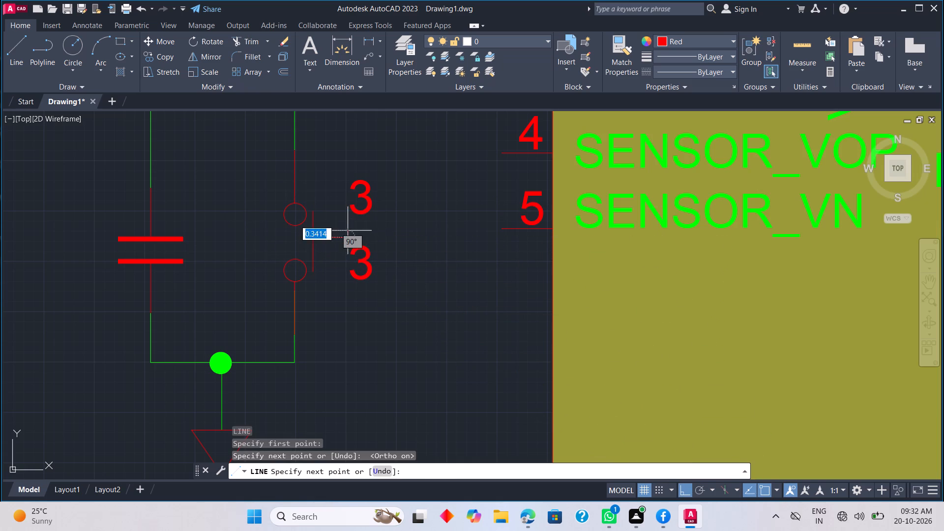
key(Escape)
Change the lower placeholder text beside the switch to "RESET".
double_click(367, 249)
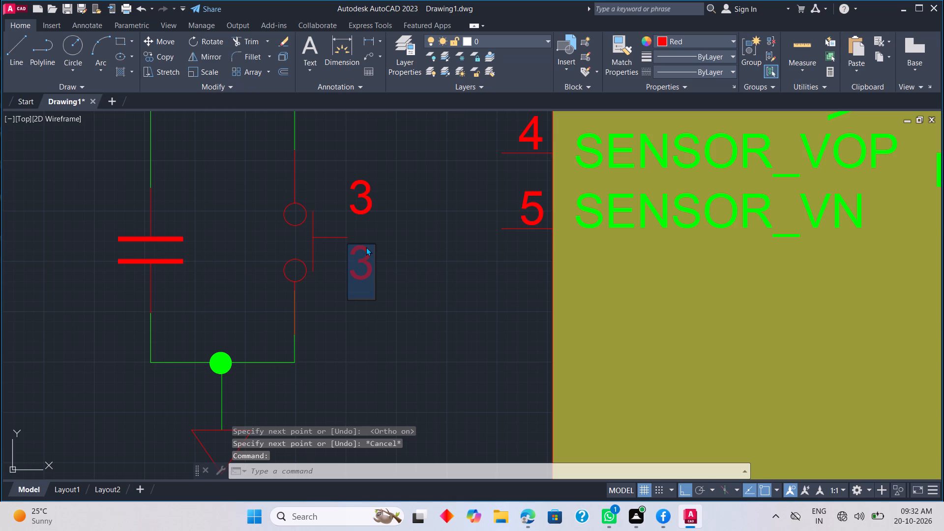
text(REST)
key(BackSpace)
text(ET)
right_click(364, 250)
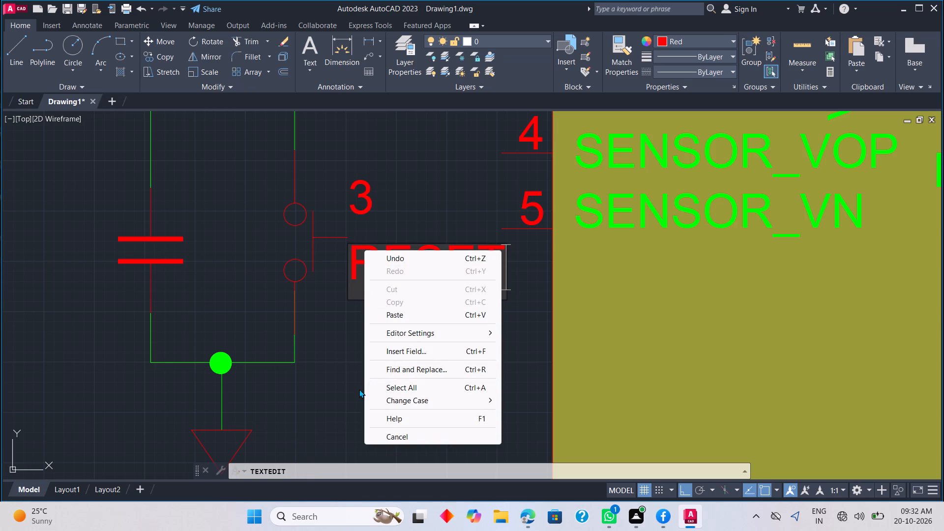
click(335, 384)
Change the upper placeholder text beside the switch to the reference "SW1".
double_click(369, 188)
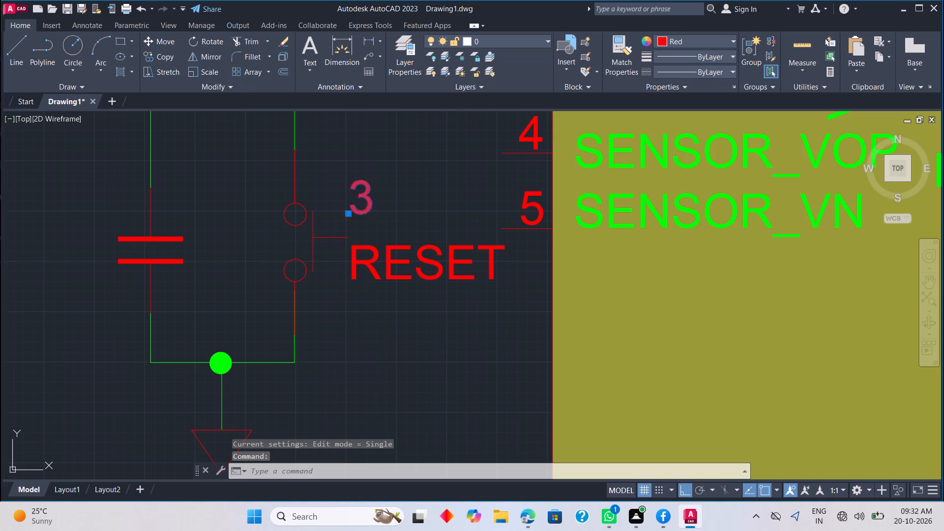
text(SW)
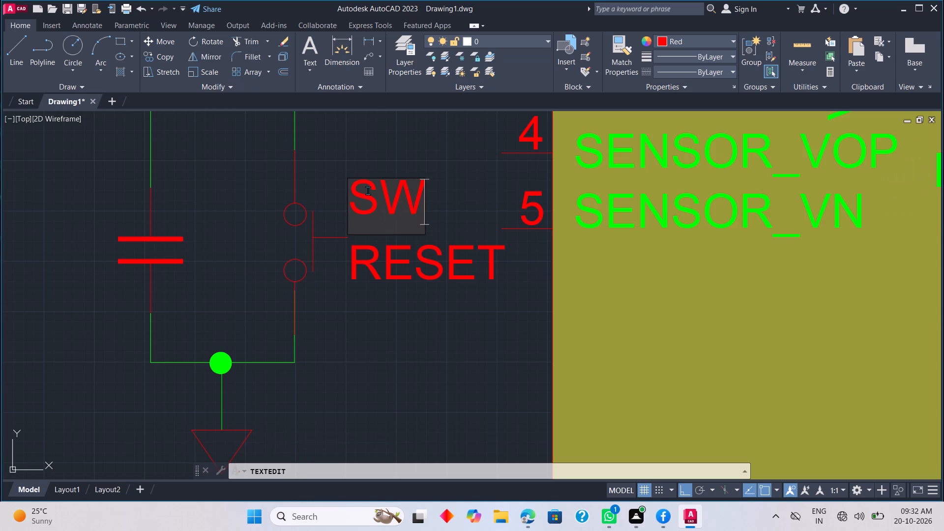
key(1)
click(433, 298)
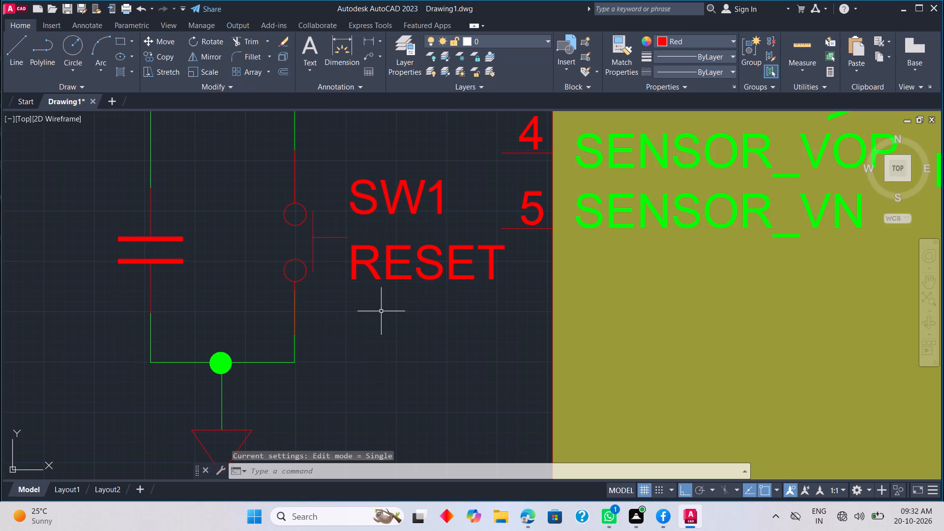
scroll(379, 316, down, 3)
middle_drag(311, 337, 344, 316)
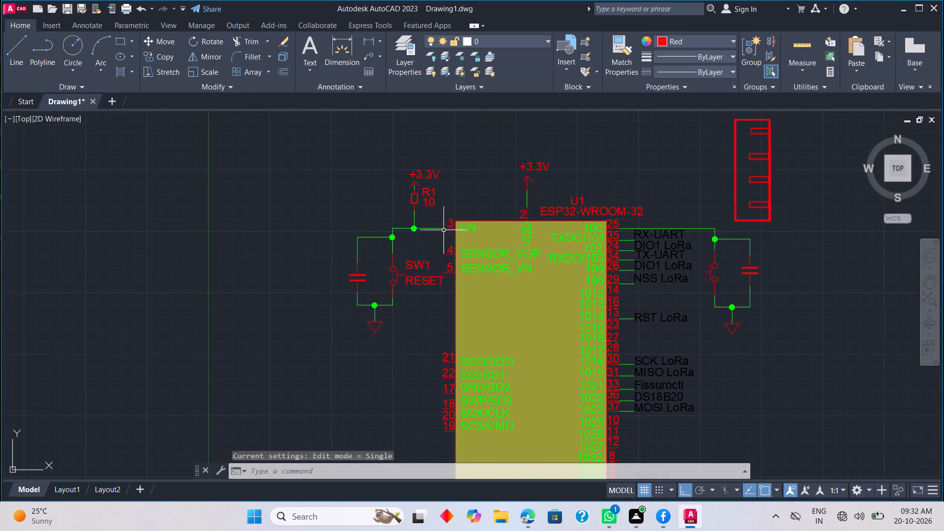
Copy the EN pin number 3 with Ortho off to three places: above and below the EN-side capacitor's outer end, and under its ground symbol.
scroll(455, 249, up, 1)
click(446, 209)
right_click(444, 240)
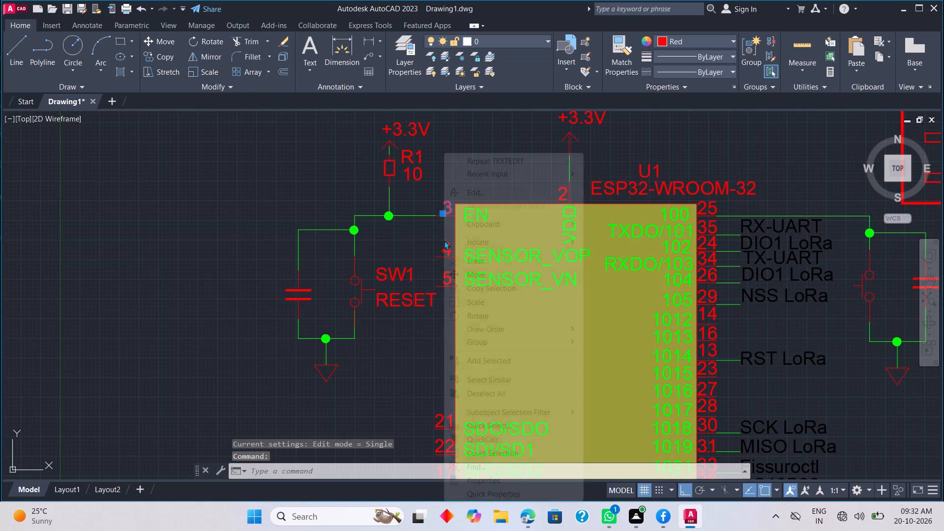
click(467, 289)
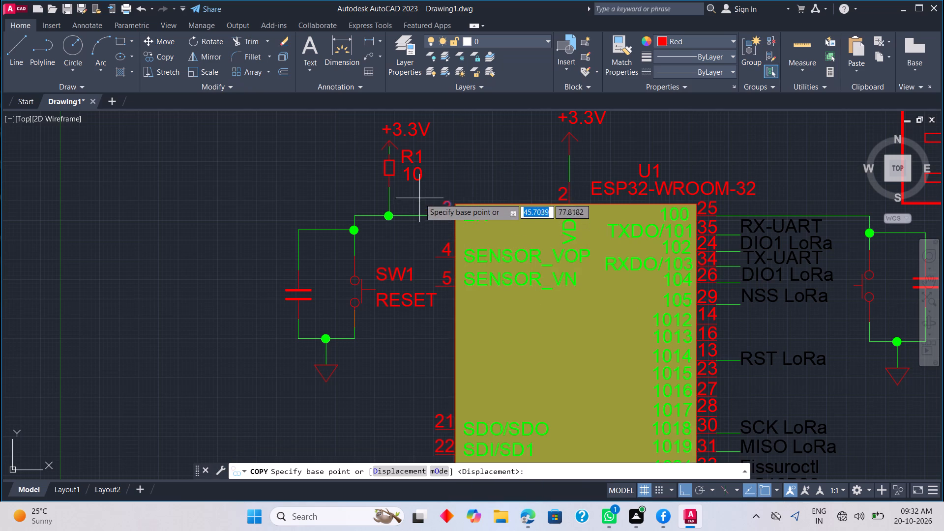
scroll(457, 222, up, 2)
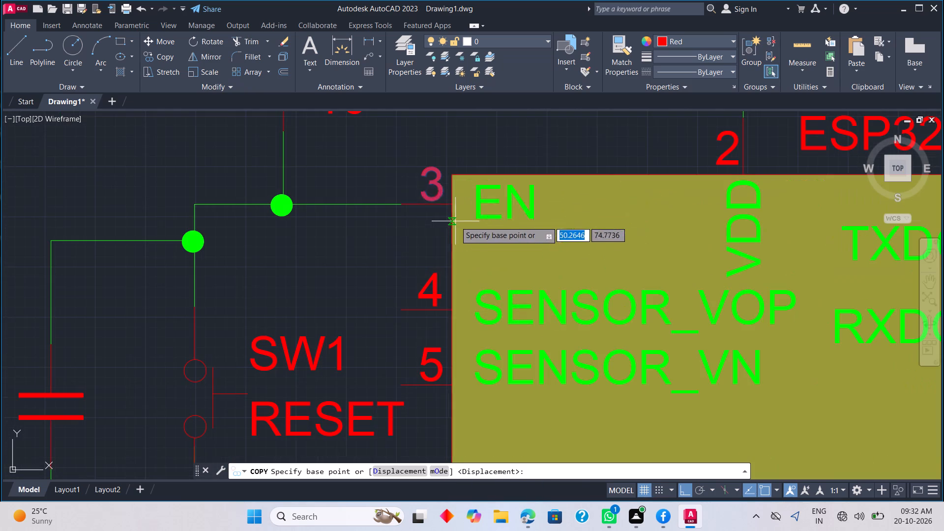
click(420, 193)
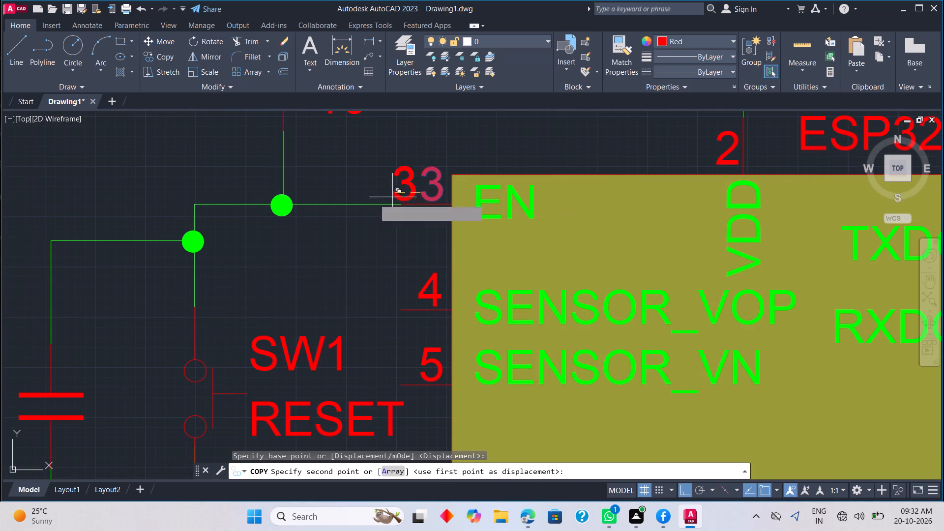
middle_drag(3, 318, 257, 265)
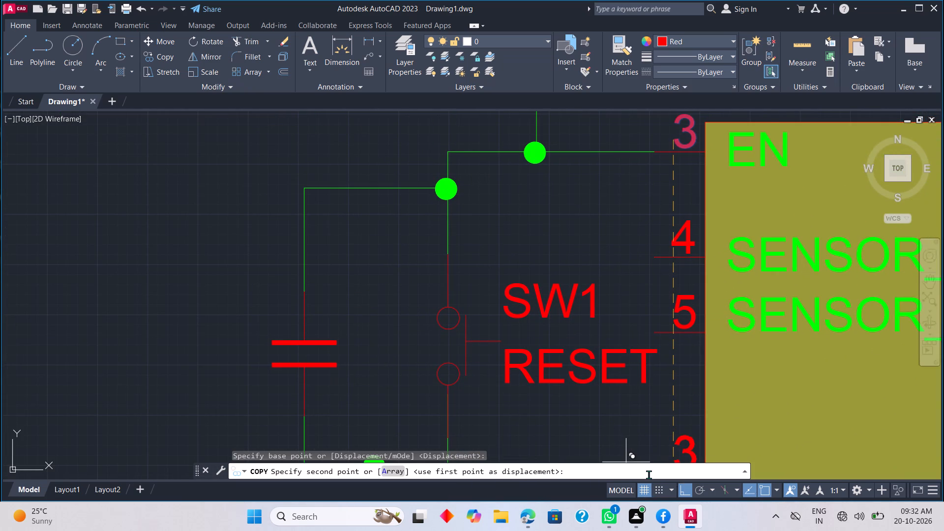
drag(686, 492, 674, 487)
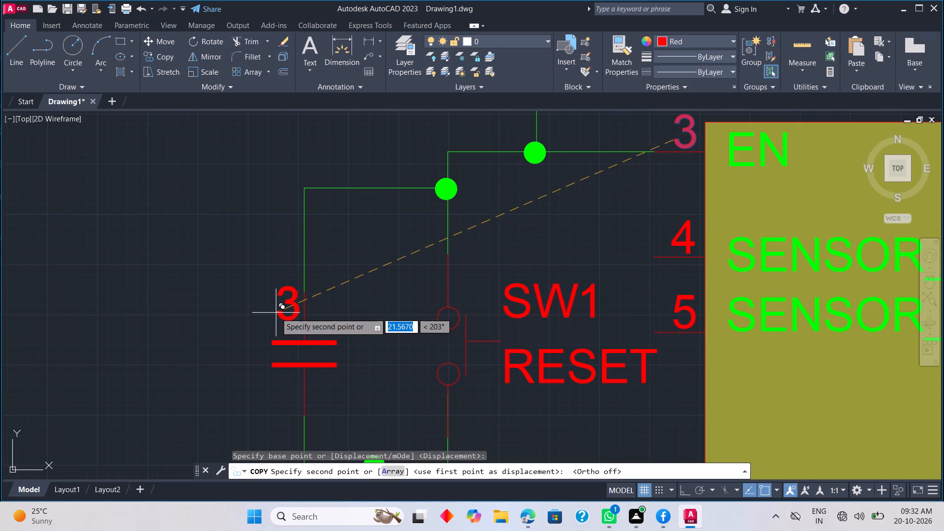
click(252, 312)
middle_drag(236, 381, 236, 350)
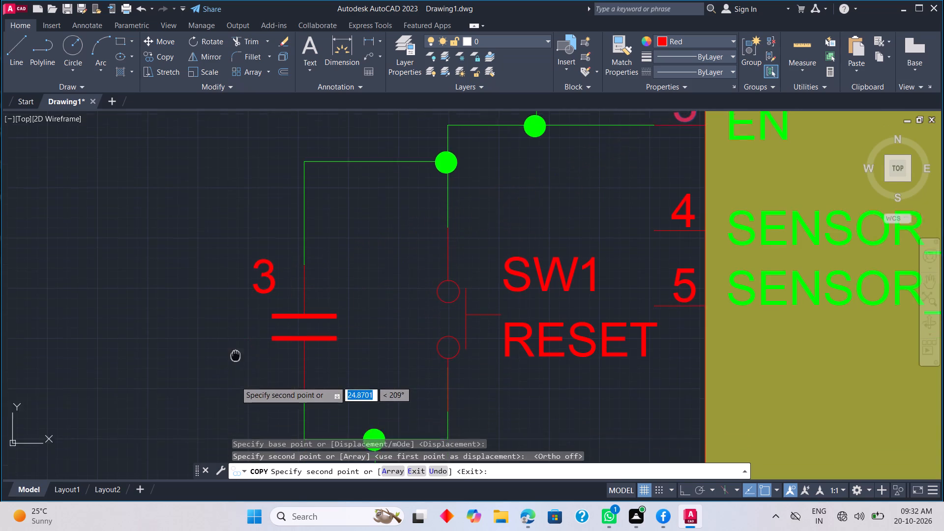
middle_drag(236, 350, 236, 295)
click(233, 317)
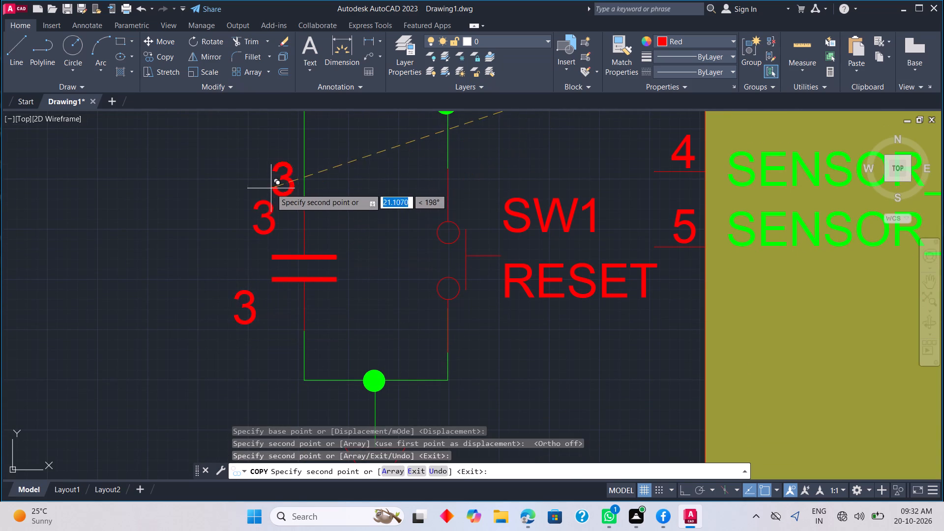
middle_drag(348, 390, 343, 193)
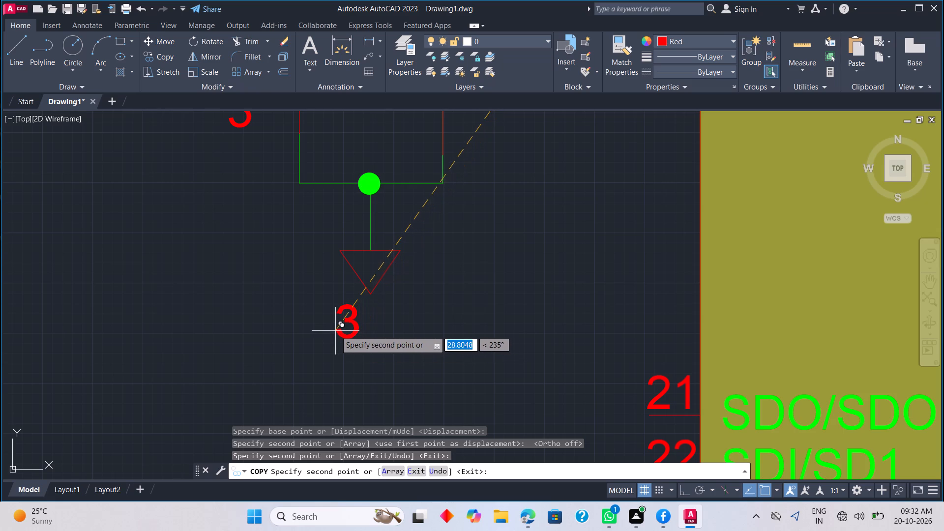
click(335, 331)
scroll(340, 316, down, 2)
key(Escape)
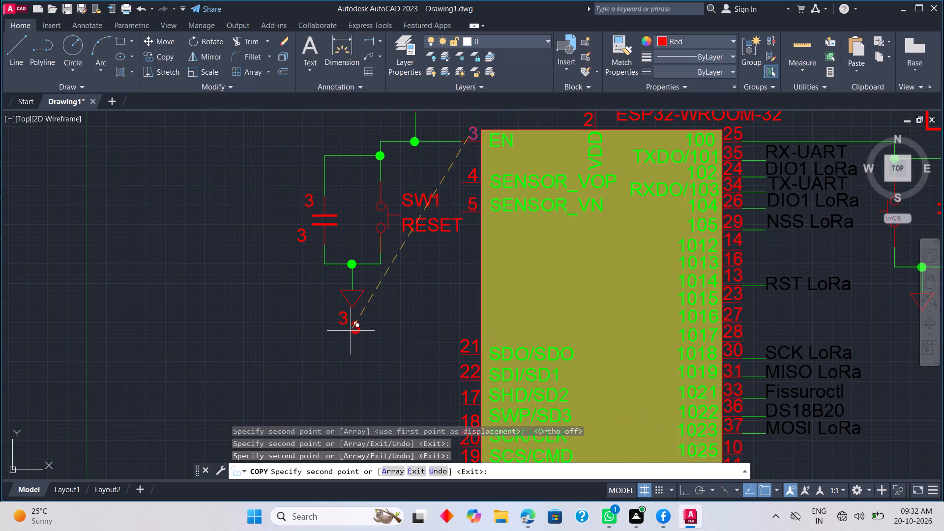
Change the placeholder text under the EN-side ground symbol to "GND".
double_click(345, 323)
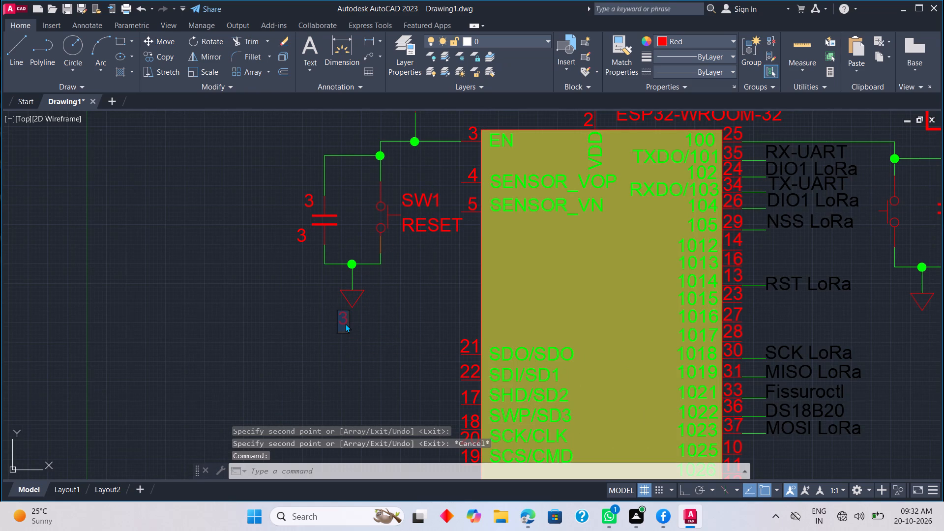
text(GND)
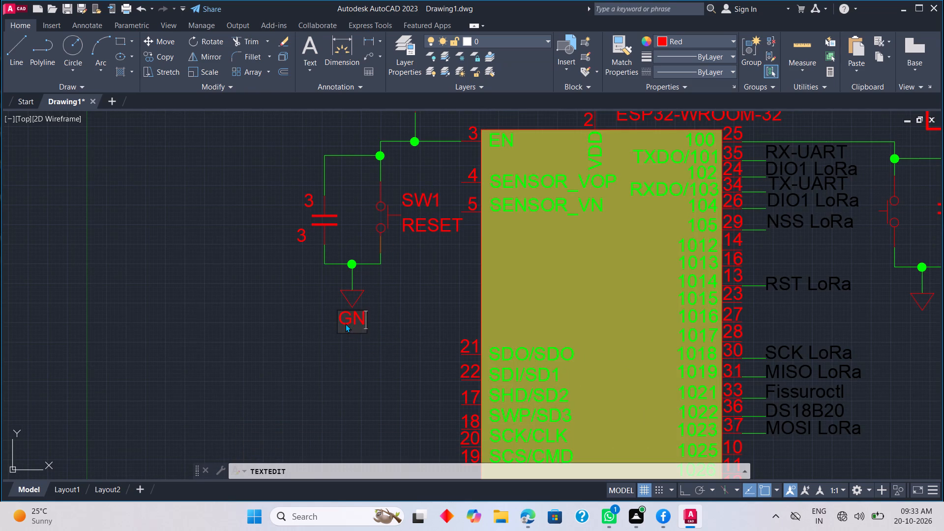
drag(315, 341, 316, 336)
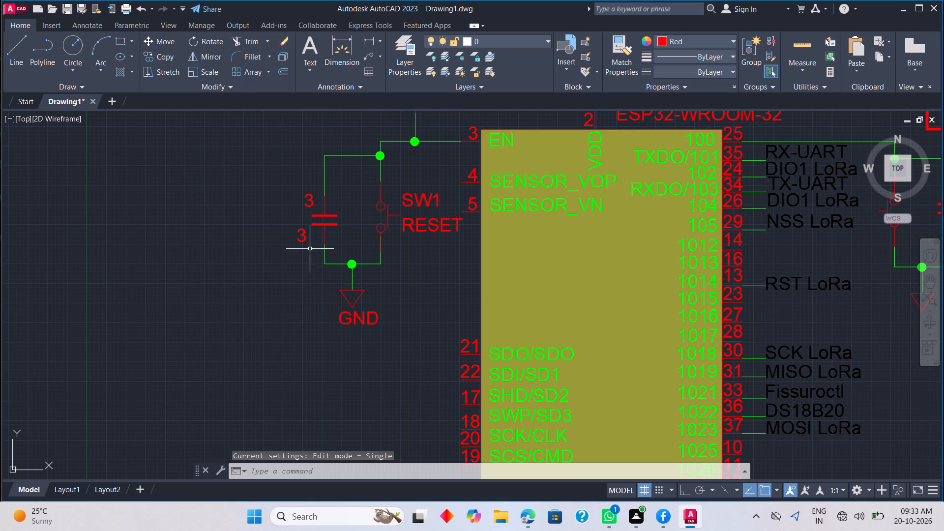
Change the lower placeholder beside the EN-side capacitor to the value "100nF" and shift it outward, clear of the capacitor's lead.
double_click(306, 239)
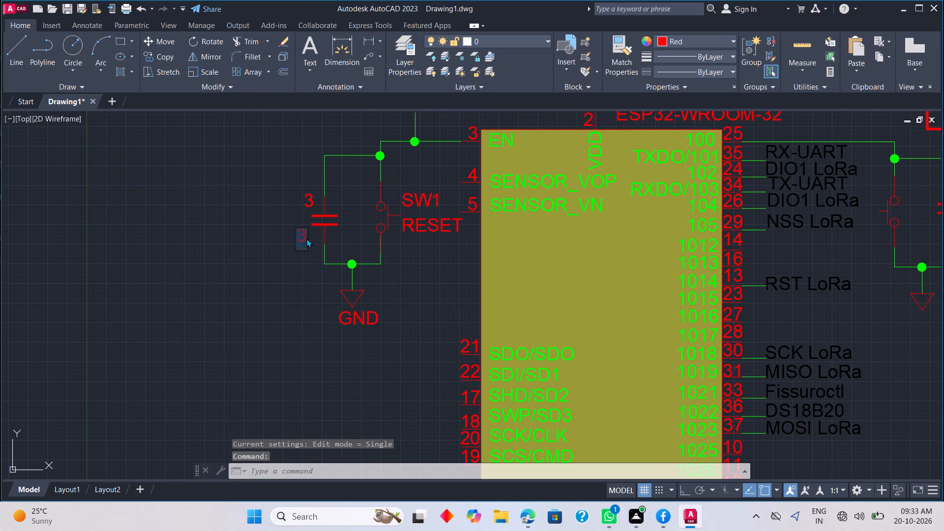
text(100)
key(Tab)
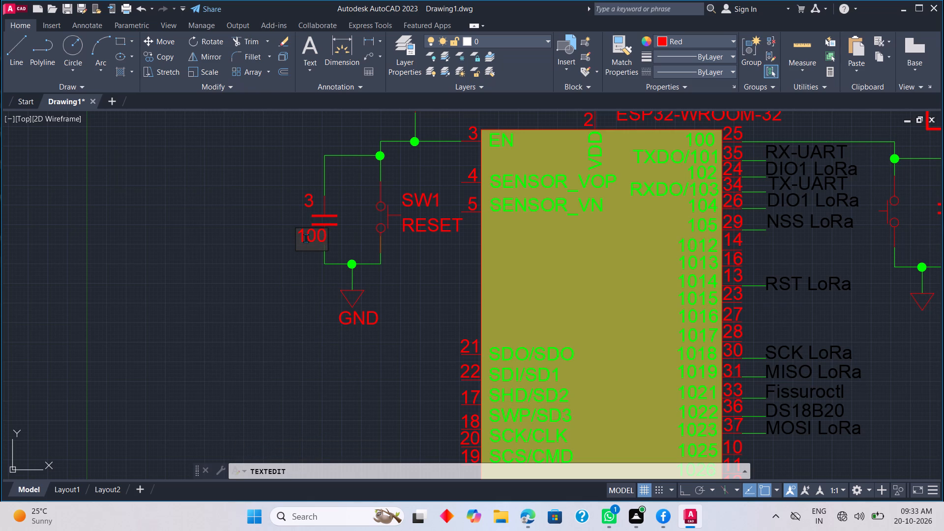
text(nf)
click(299, 324)
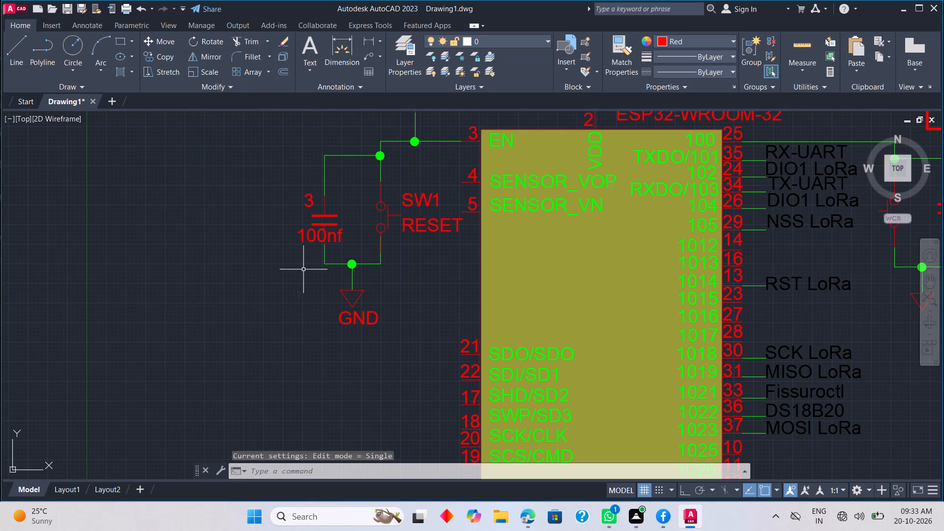
scroll(303, 266, up, 2)
click(323, 204)
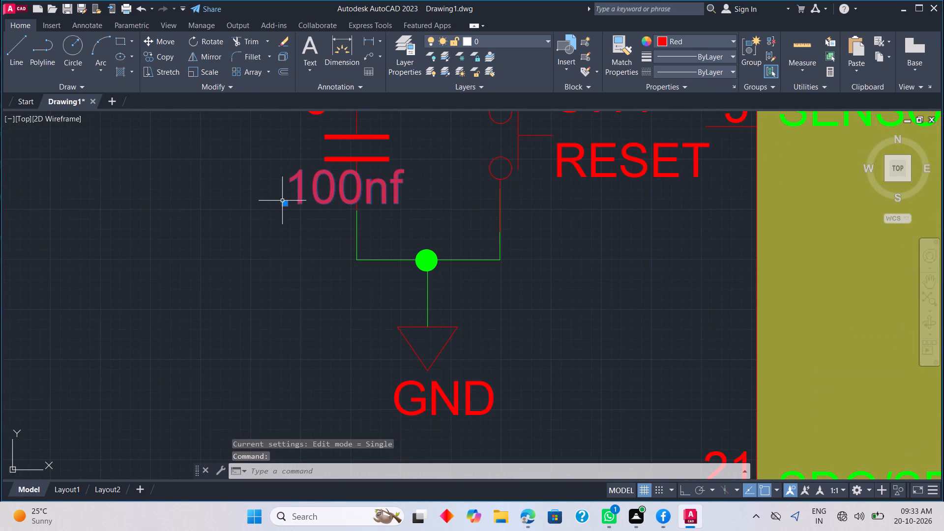
click(283, 204)
click(220, 207)
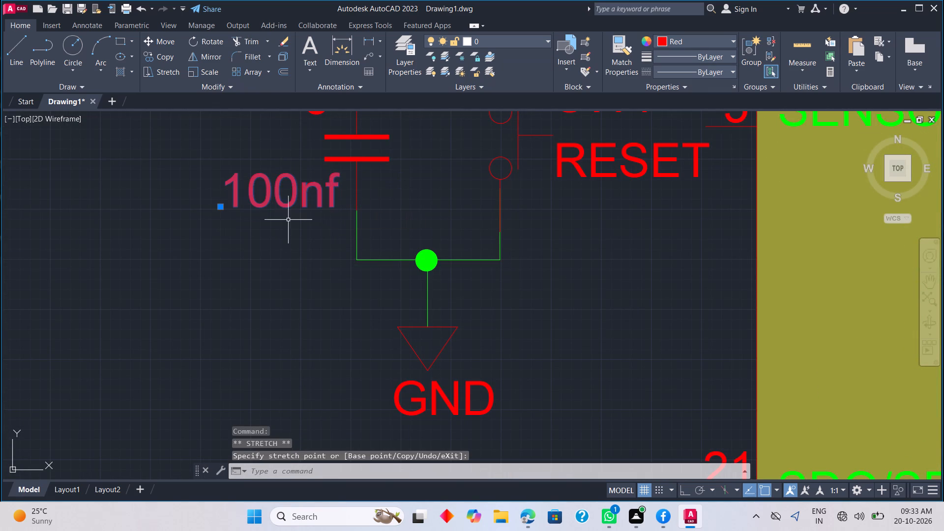
key(Escape)
double_click(328, 204)
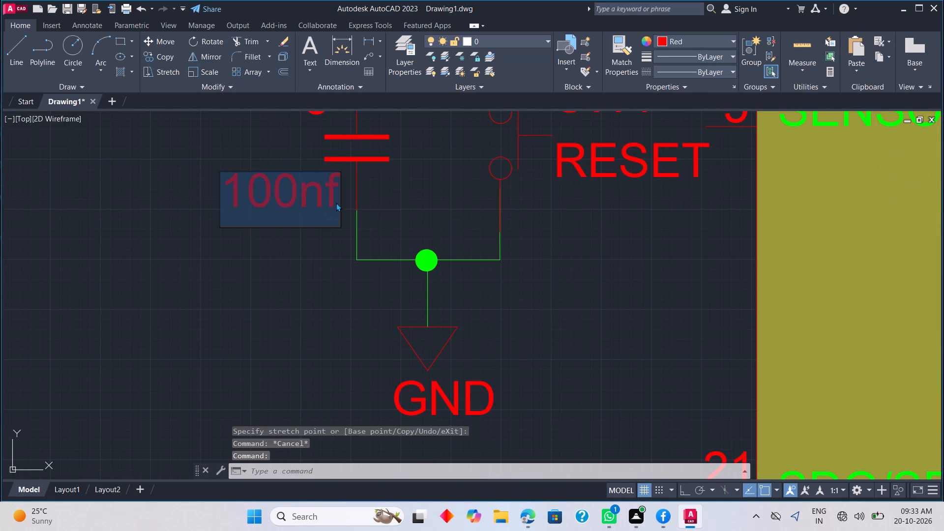
click(336, 199)
key(BackSpace)
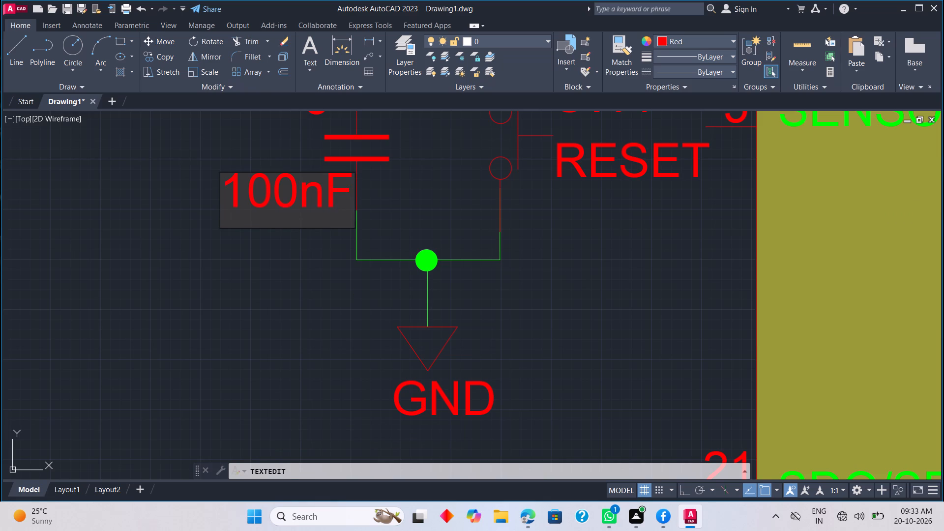
click(355, 288)
Change the upper placeholder beside the capacitor to the reference "C3" and shift it slightly outward off the lead.
middle_drag(335, 190, 341, 335)
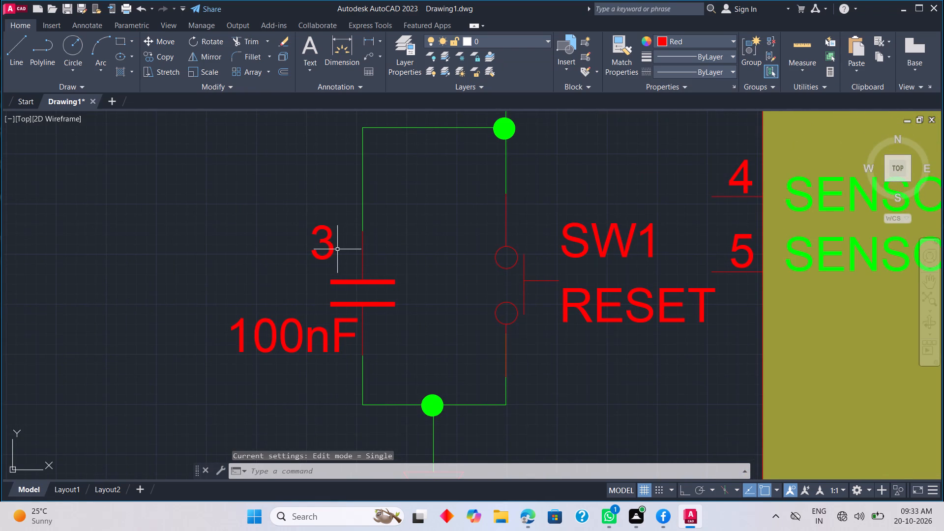
double_click(335, 250)
key(c)
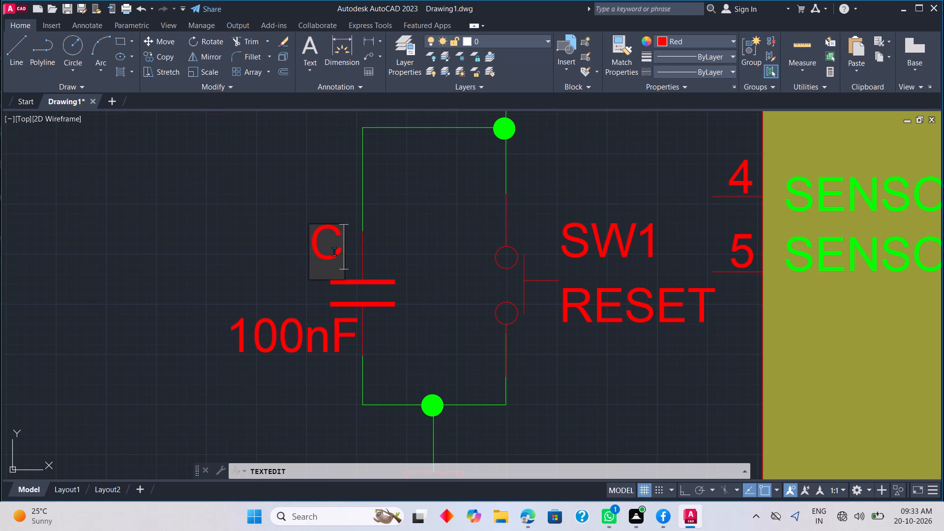
key(3)
click(278, 289)
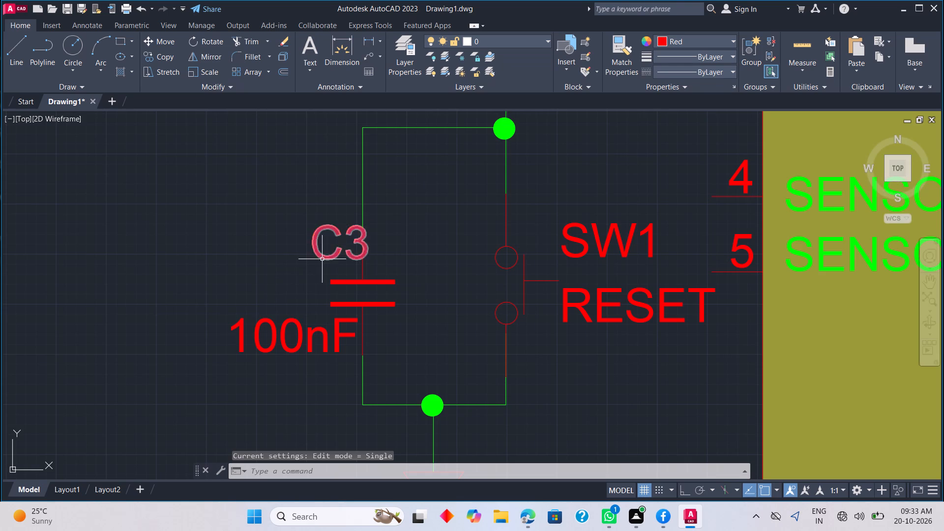
click(322, 259)
click(311, 259)
click(296, 260)
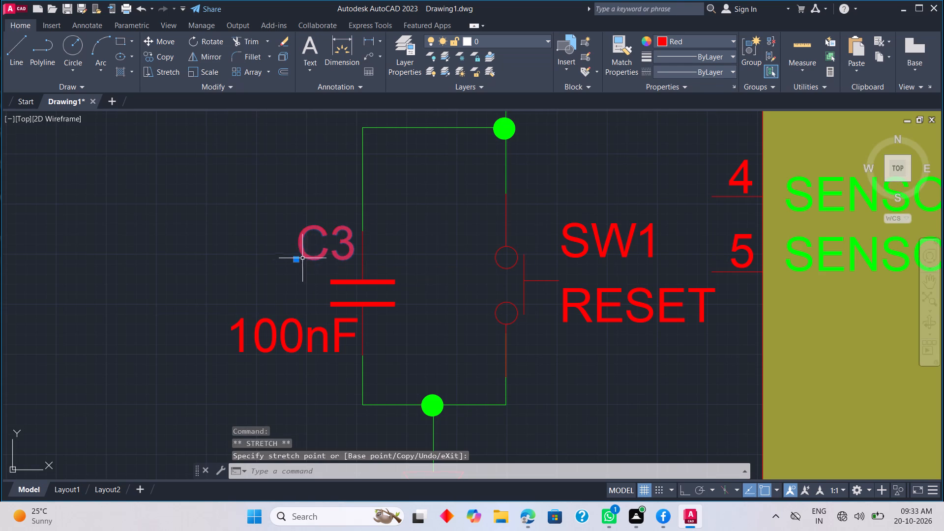
key(Escape)
Move the U1 label from above the ESP32-WROOM-32 name to just below the red four-pin connector outline.
scroll(329, 271, down, 2)
scroll(419, 334, down, 2)
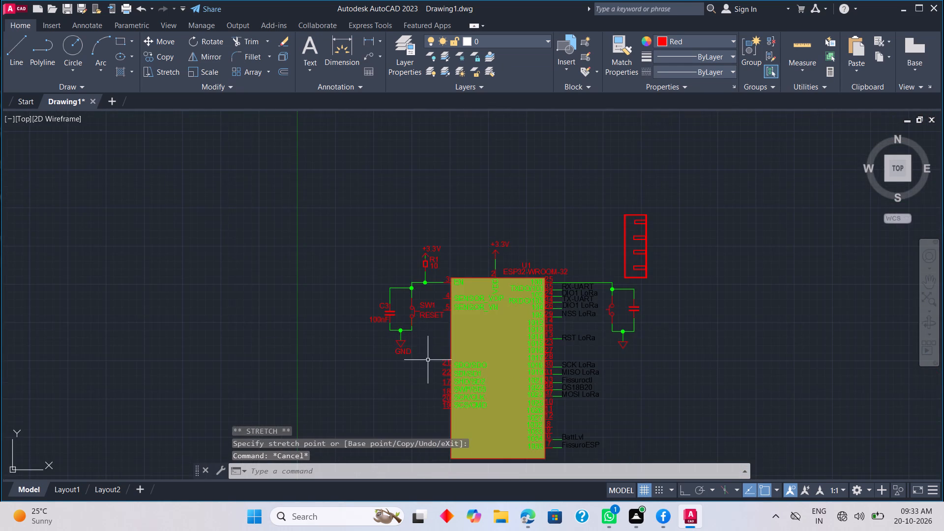
middle_drag(426, 360, 174, 280)
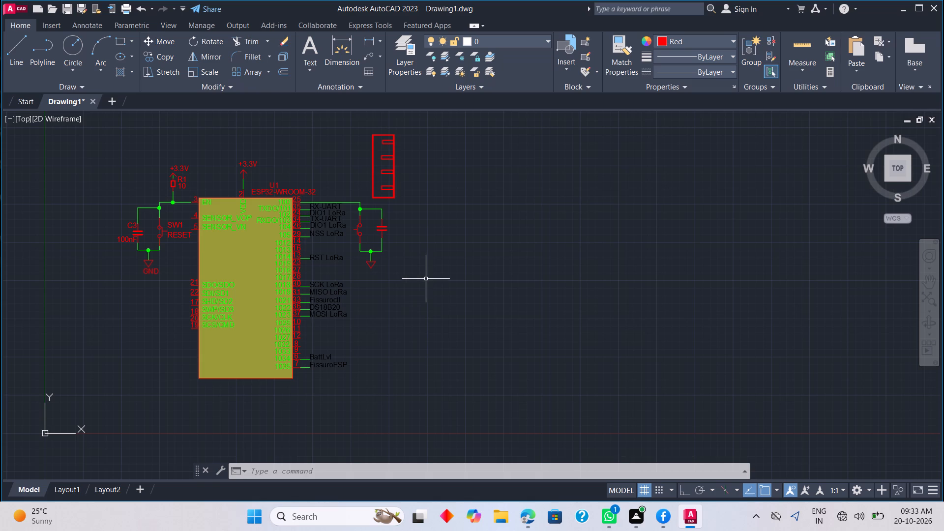
middle_drag(407, 240, 439, 261)
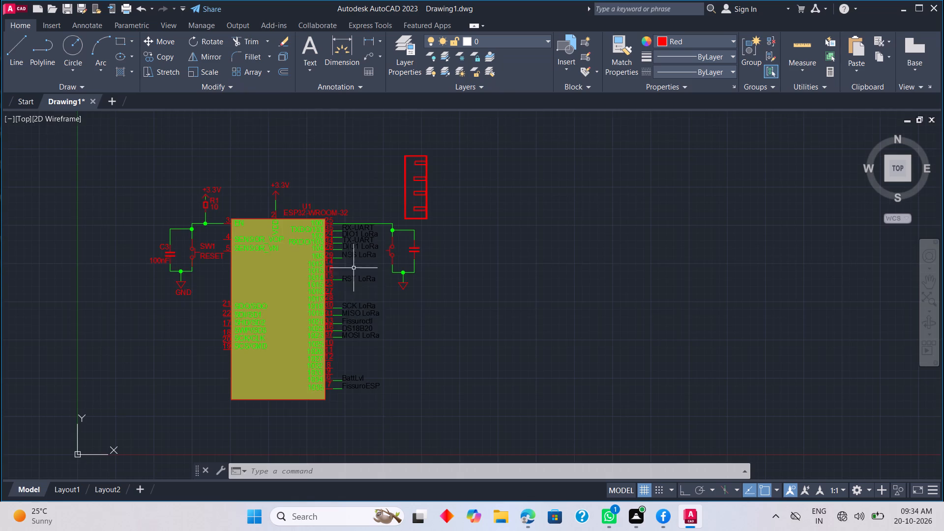
scroll(353, 259, up, 2)
middle_drag(311, 190, 343, 276)
click(278, 219)
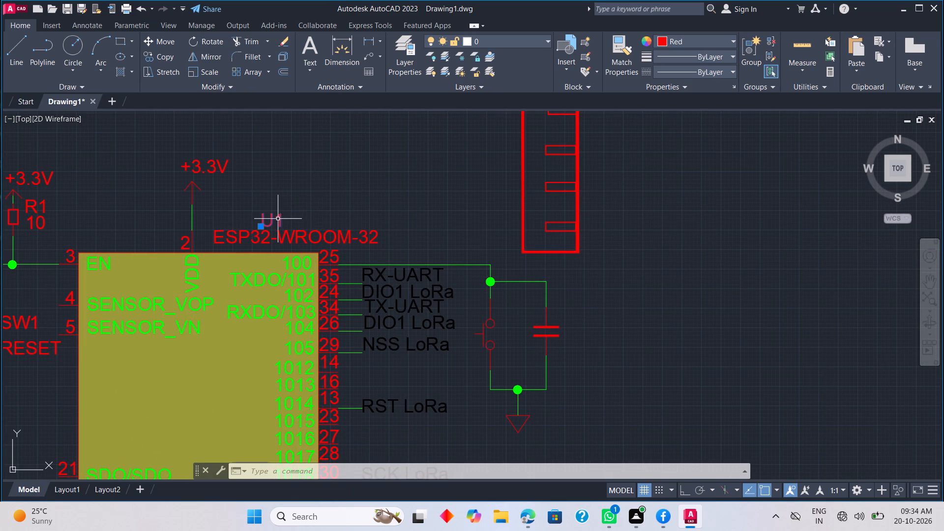
right_click(387, 208)
drag(450, 287, 437, 280)
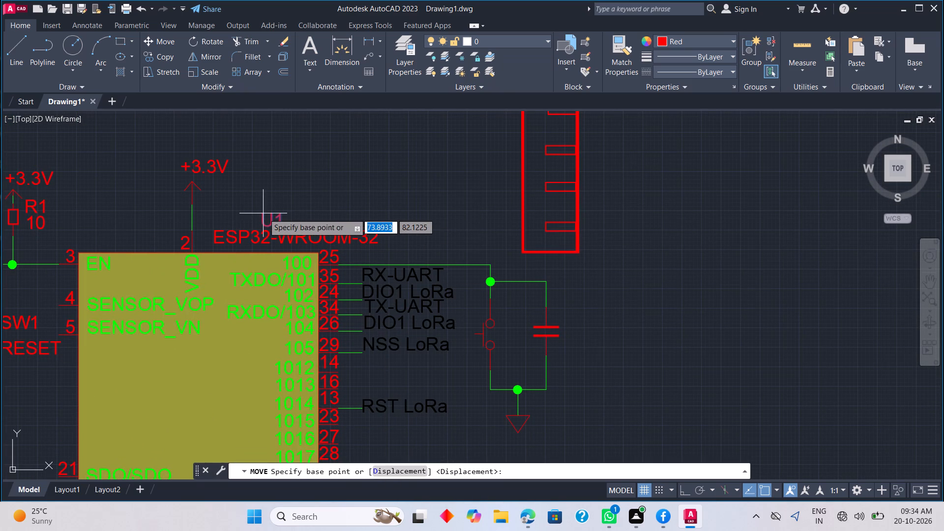
click(264, 213)
scroll(545, 262, up, 2)
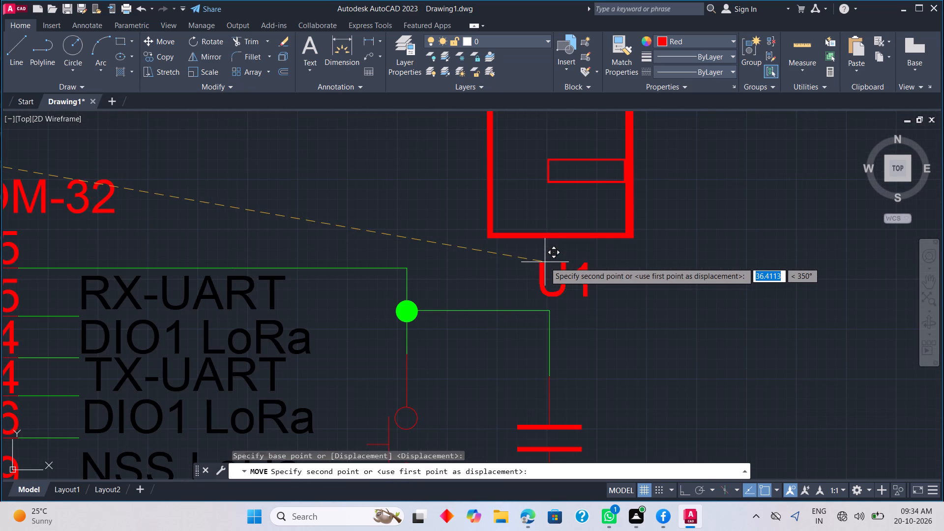
click(544, 255)
Copy the U1 label from below the connector to above the ESP32-WROOM-32 name and to above the connector outline.
middle_drag(585, 205, 577, 224)
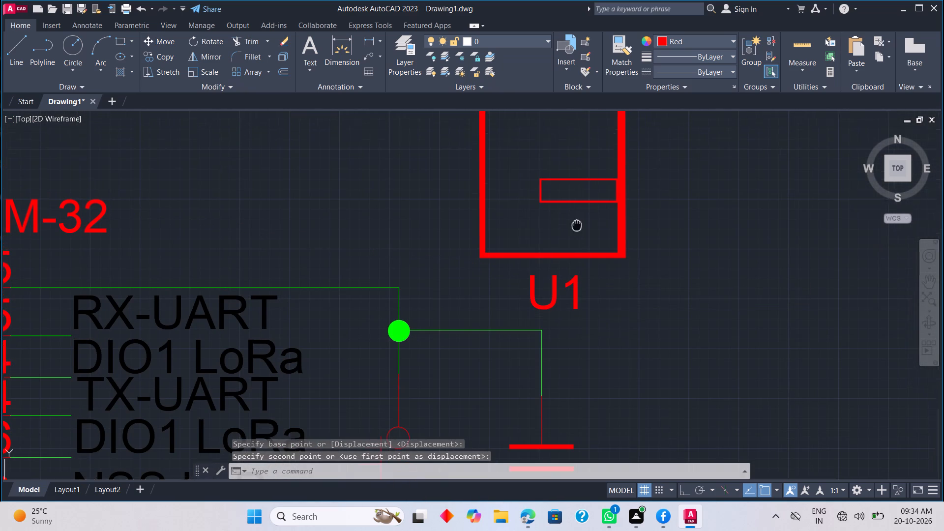
middle_drag(577, 224, 569, 241)
scroll(549, 294, down, 3)
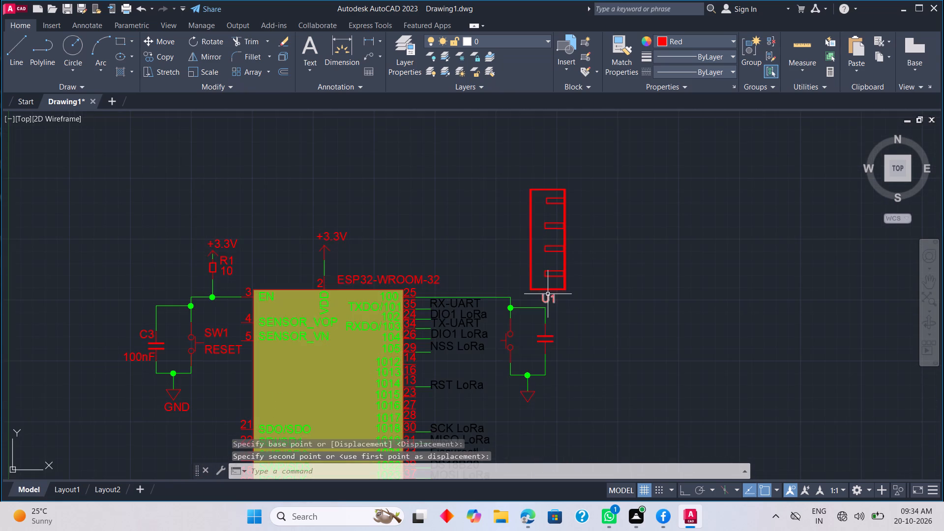
scroll(548, 294, up, 2)
click(548, 294)
right_click(589, 309)
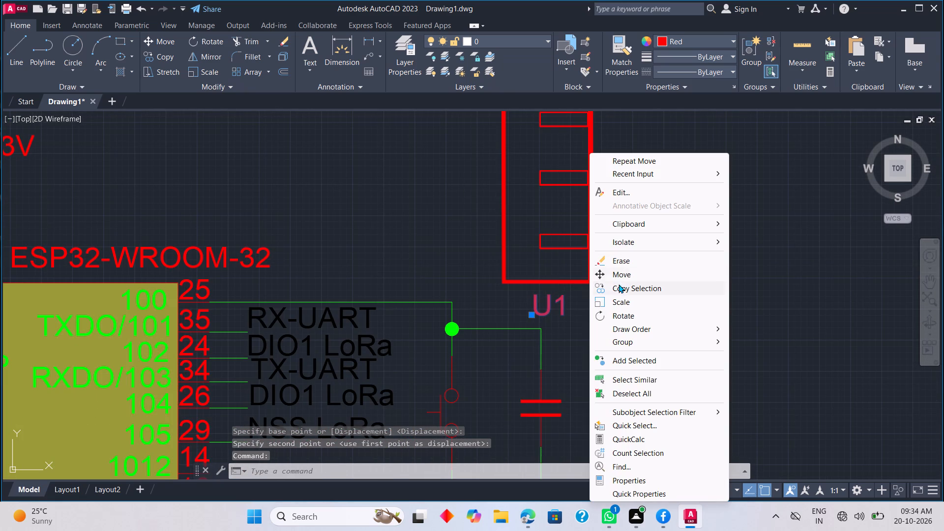
click(619, 290)
drag(535, 295, 528, 295)
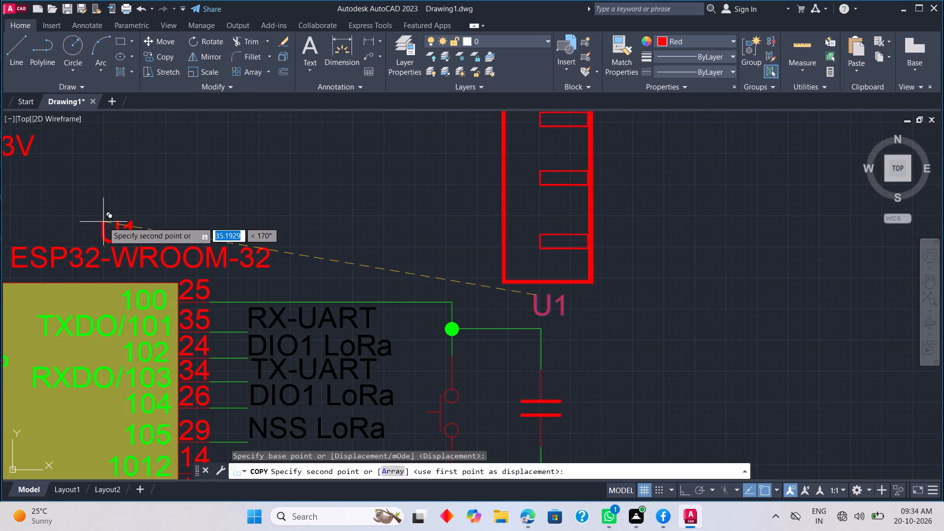
click(122, 217)
middle_drag(274, 167, 274, 175)
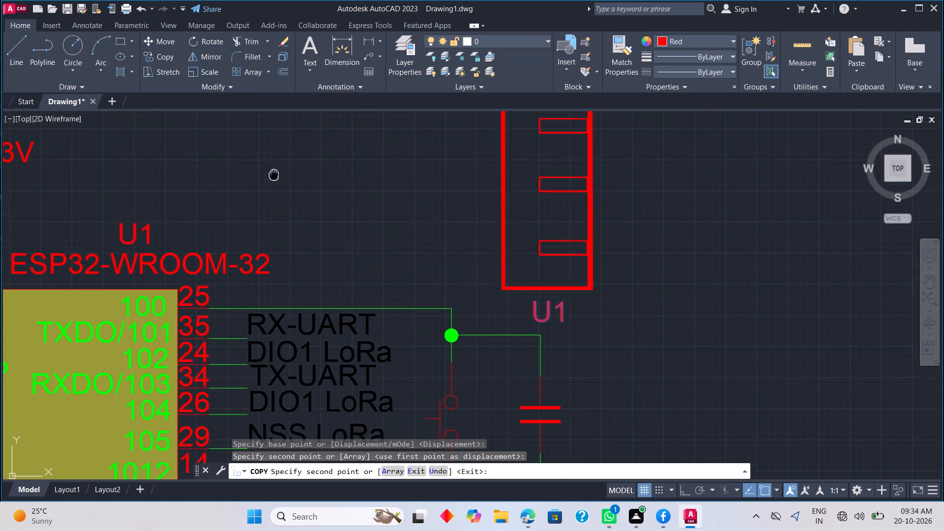
middle_drag(274, 175, 190, 284)
scroll(191, 284, down, 1)
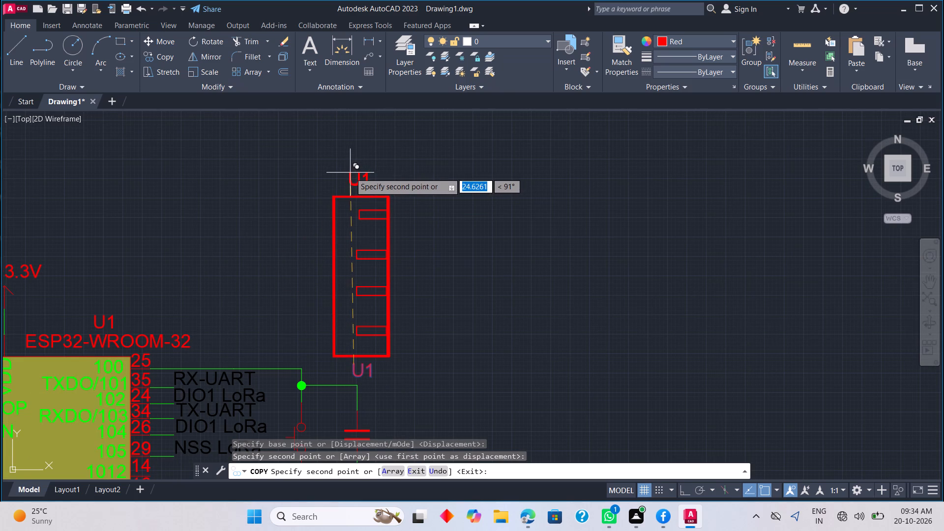
middle_drag(350, 173, 356, 212)
click(331, 203)
Place four more copies of the U1 label just outside the connector outline, one beside each of its four pins.
scroll(415, 236, down, 1)
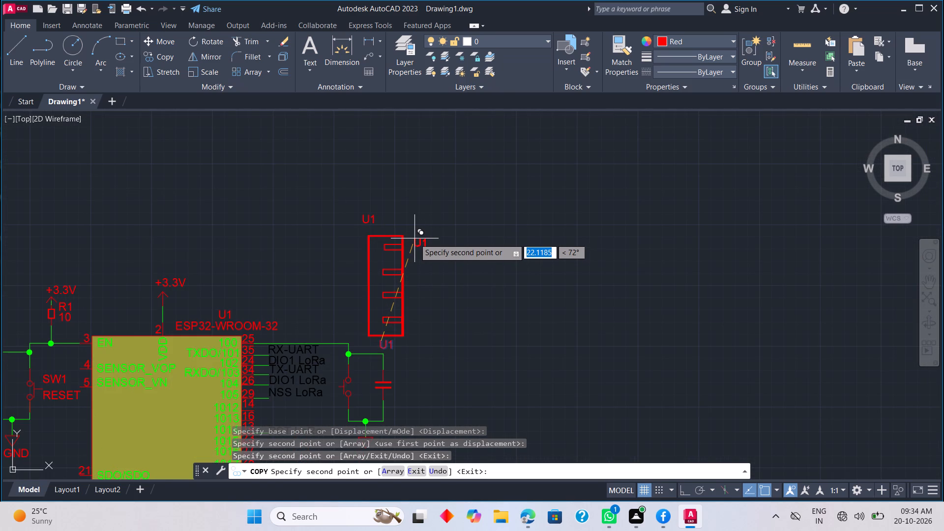
scroll(414, 238, up, 3)
click(395, 231)
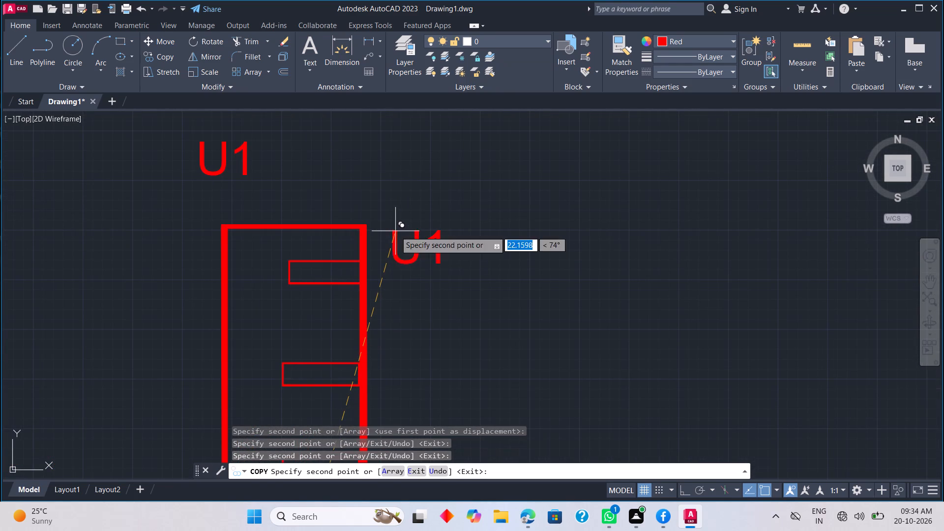
middle_drag(423, 318, 396, 237)
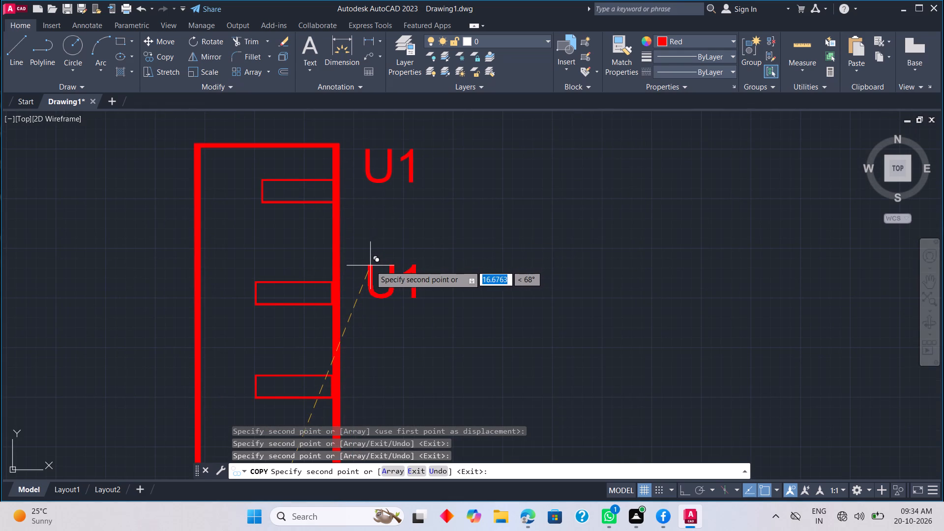
click(368, 260)
middle_drag(359, 335, 361, 222)
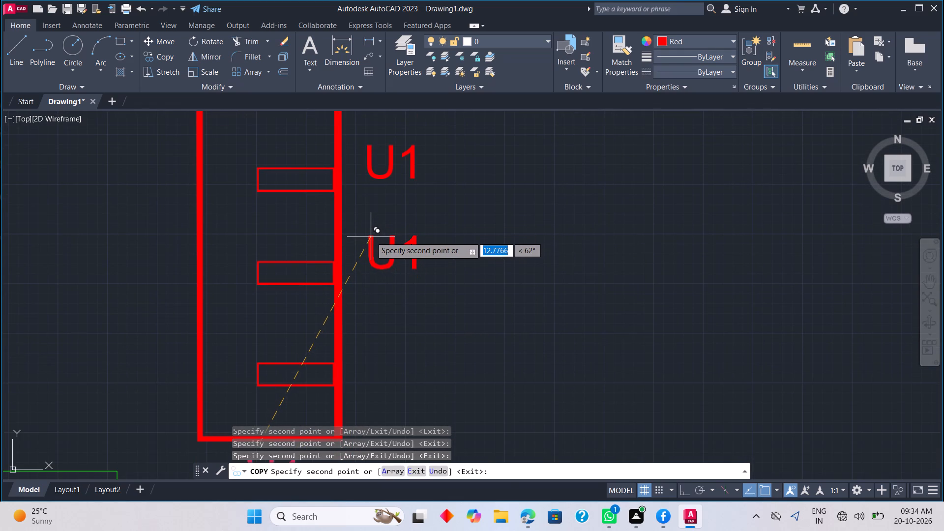
click(362, 236)
middle_drag(369, 309, 381, 219)
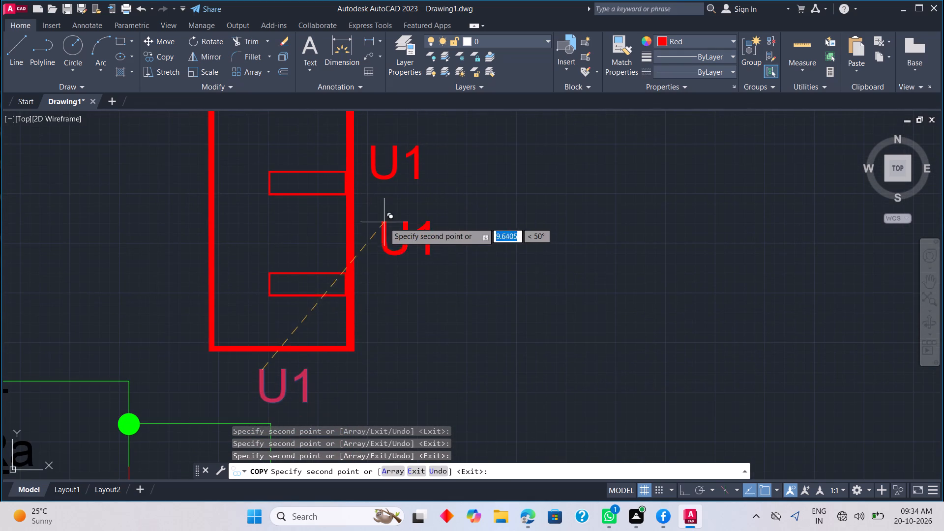
click(374, 248)
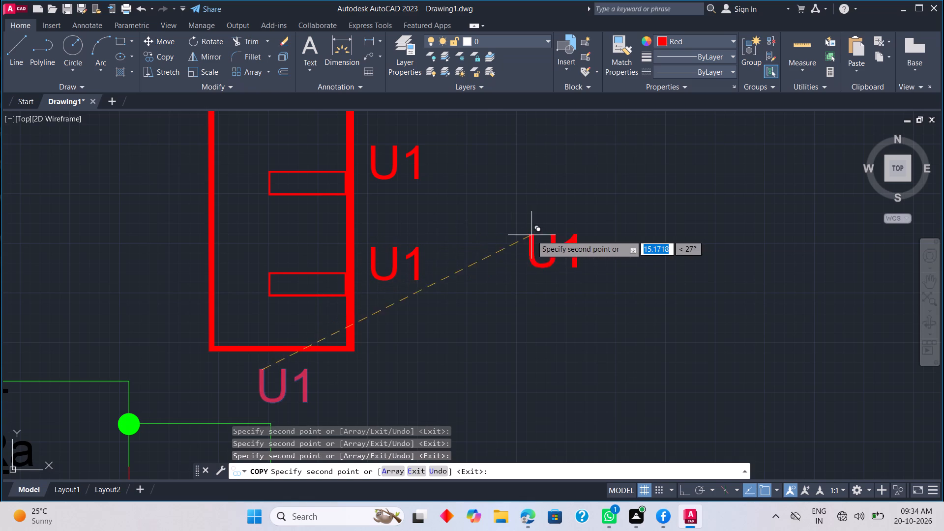
Place a second column of four U1 label copies farther out from the connector, roughly in line with the pin labels.
middle_drag(495, 190, 491, 375)
middle_drag(507, 174, 433, 223)
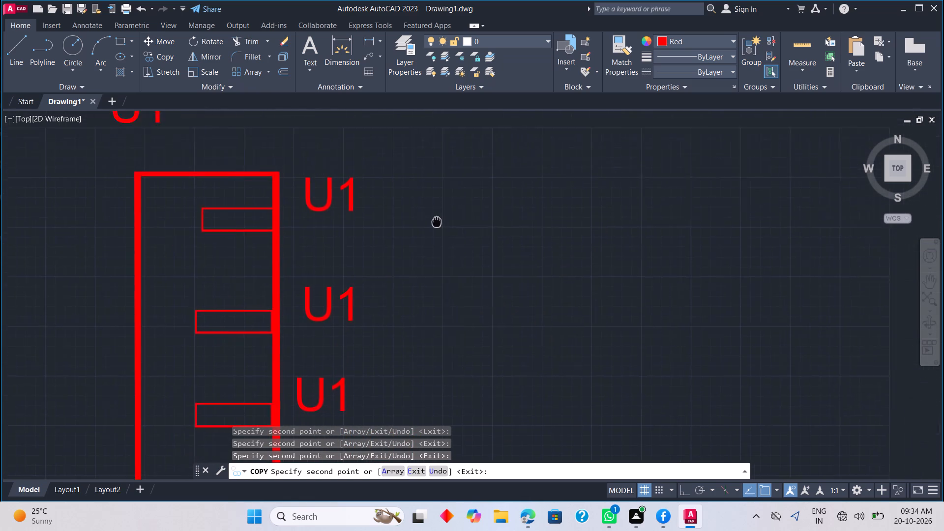
middle_drag(433, 223, 400, 266)
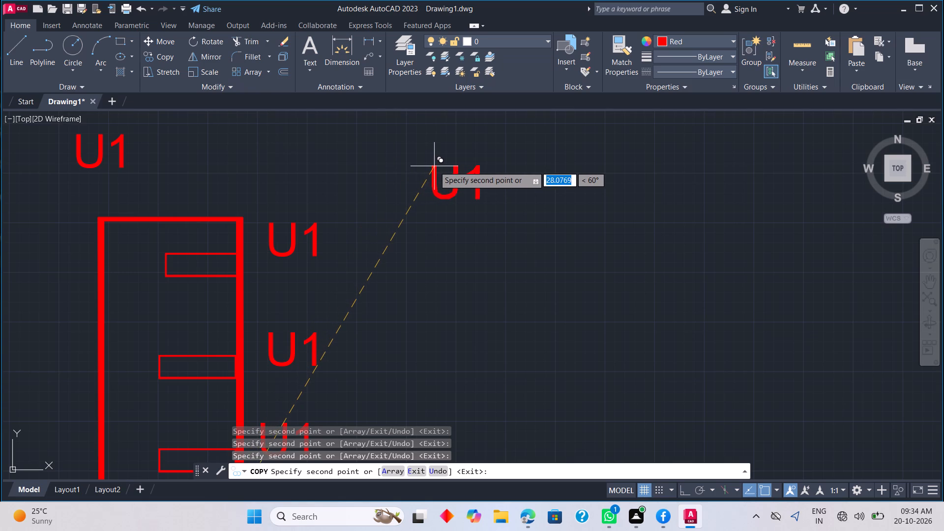
click(434, 166)
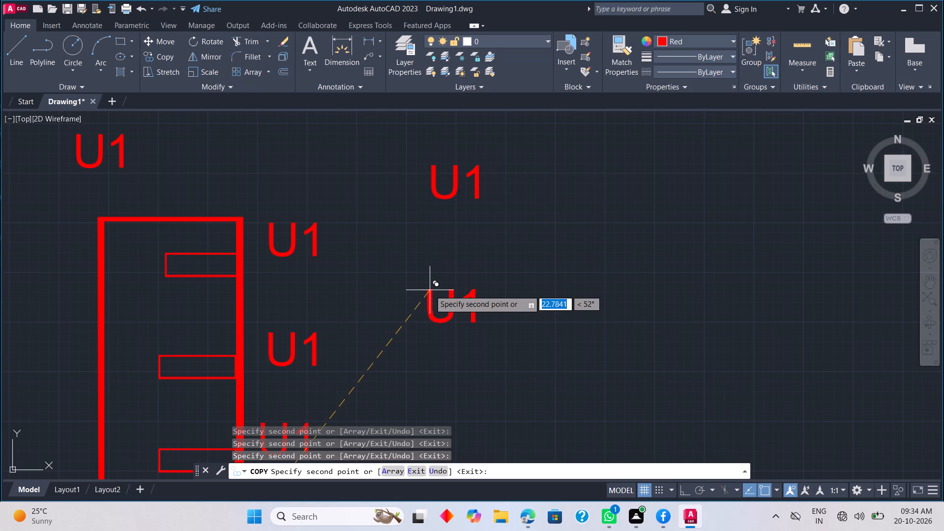
click(428, 290)
middle_drag(428, 348, 419, 225)
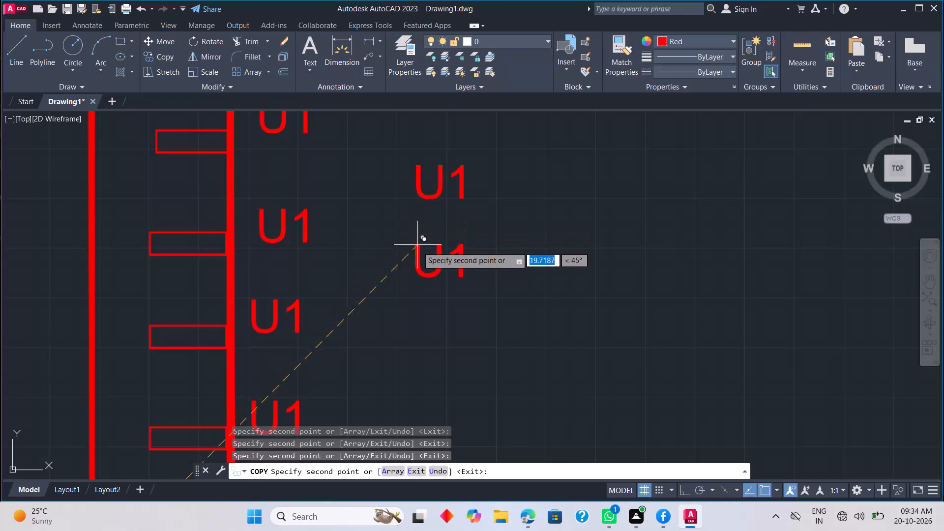
click(416, 274)
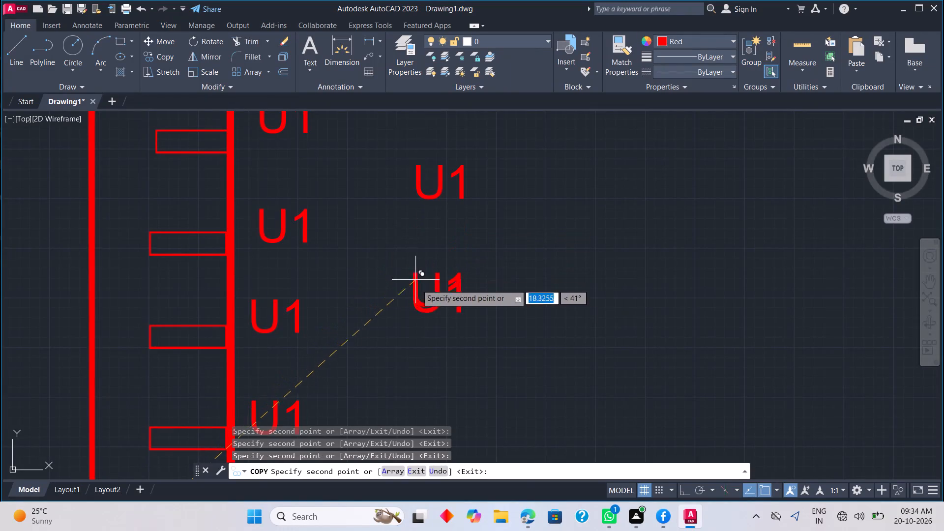
middle_drag(441, 362, 417, 278)
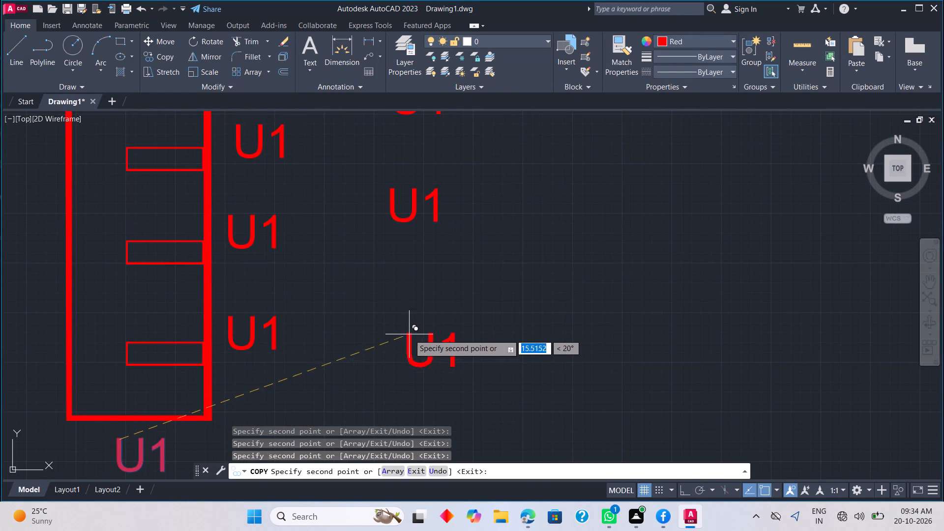
click(382, 319)
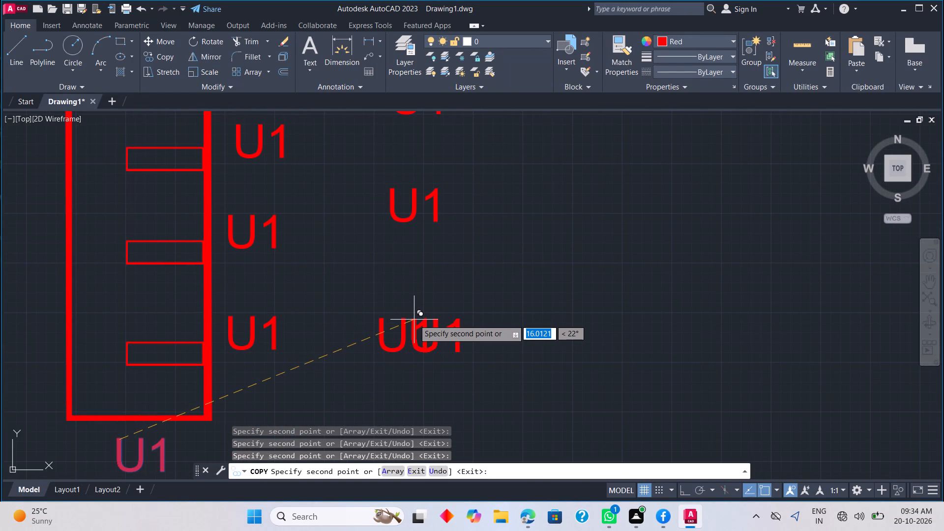
key(Escape)
scroll(415, 305, down, 1)
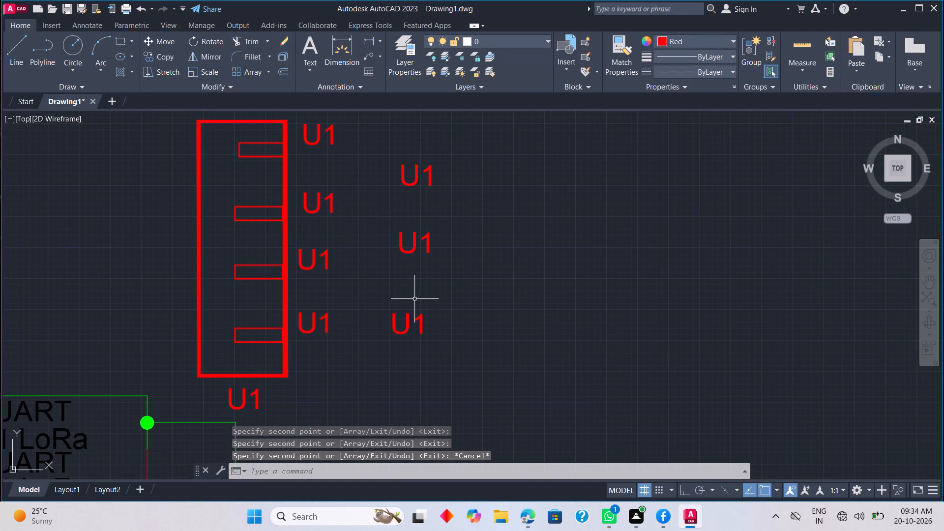
Change the U1 placeholder above the connector outline to "ConnUART".
middle_drag(393, 292, 463, 344)
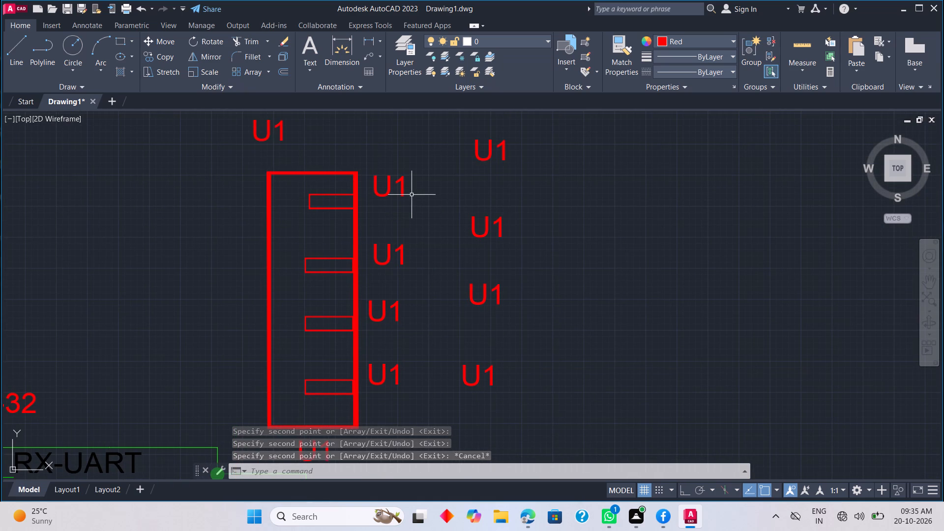
middle_drag(295, 168, 317, 230)
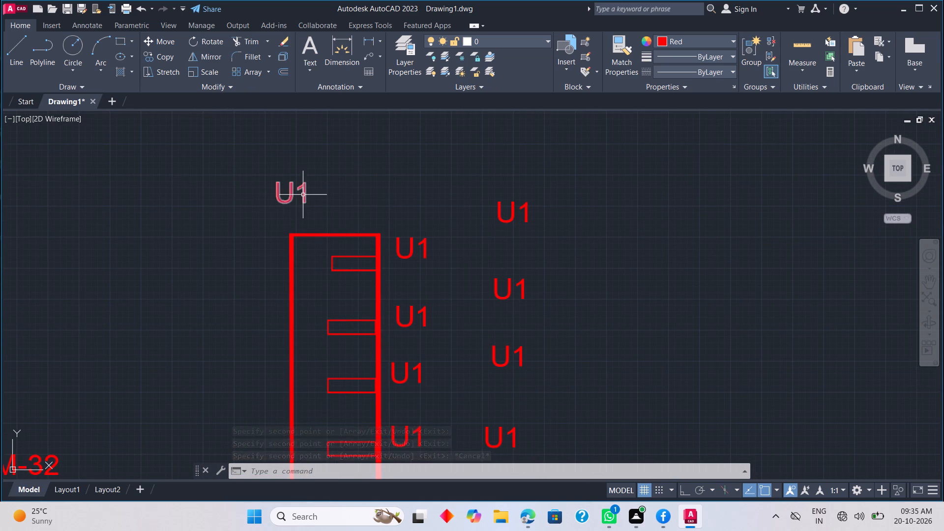
double_click(303, 195)
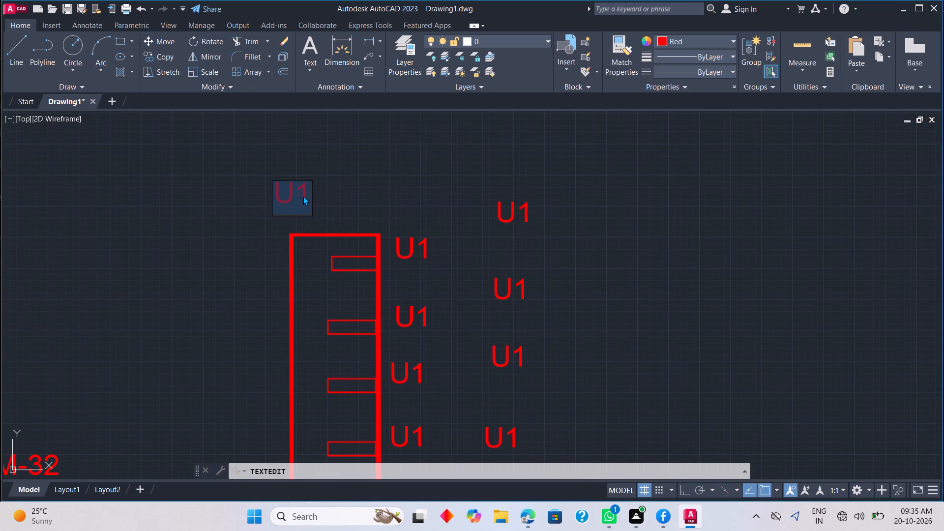
key(c)
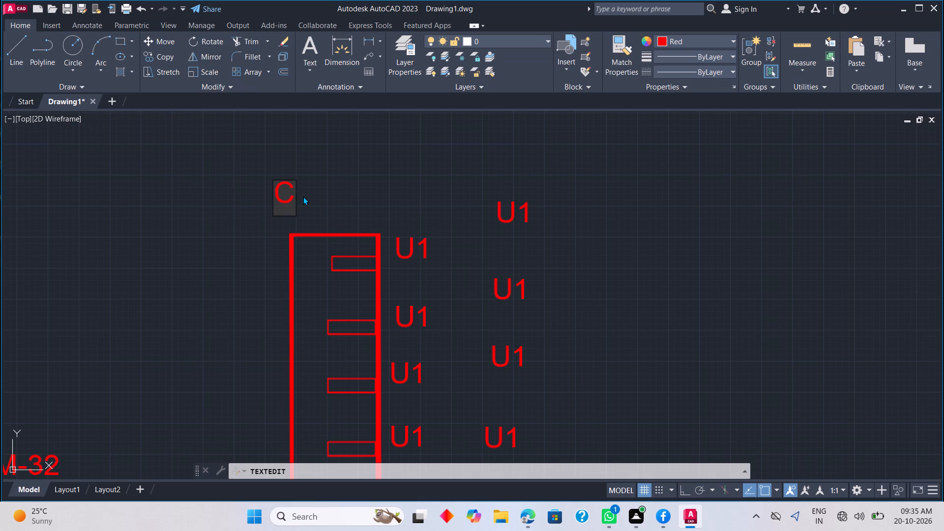
text(onn)
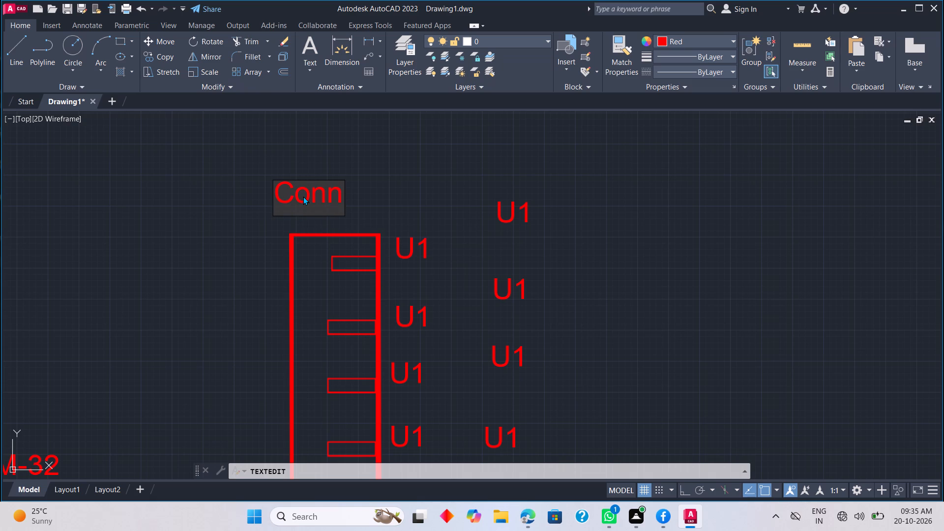
key(u)
text(ART)
click(567, 244)
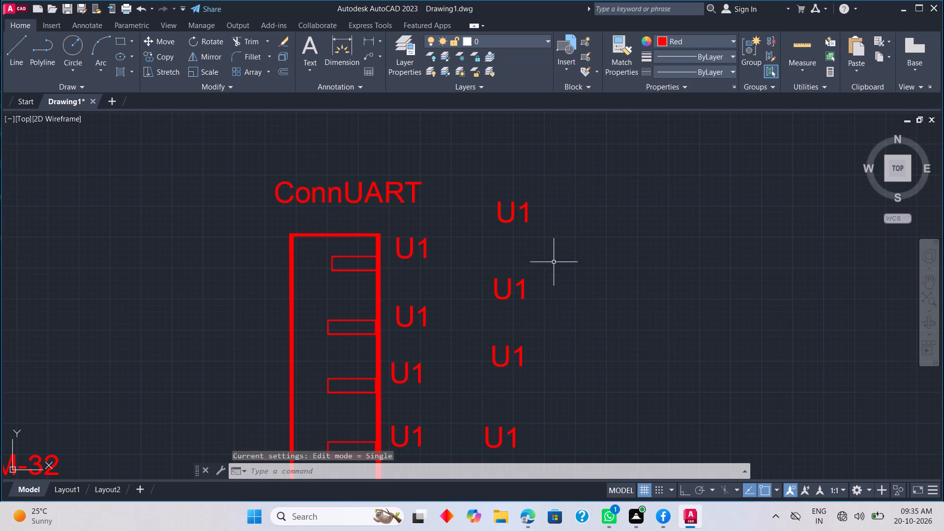
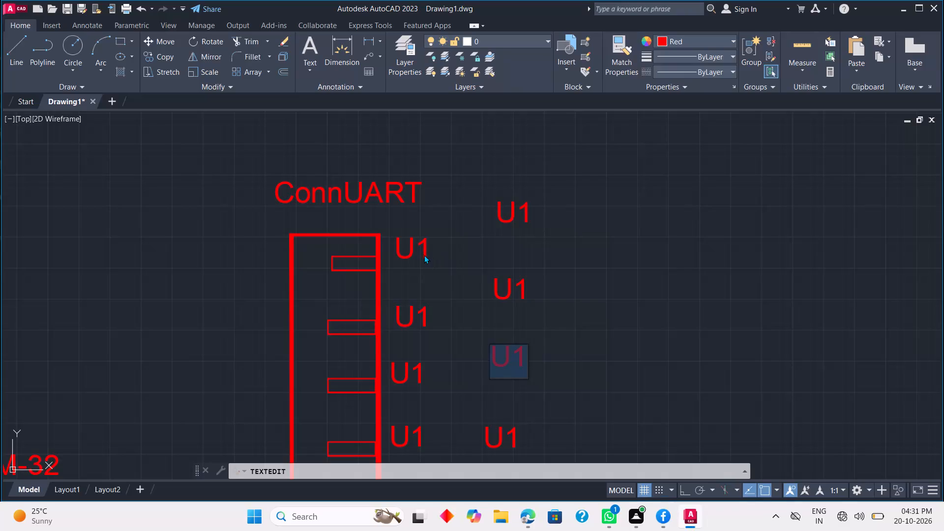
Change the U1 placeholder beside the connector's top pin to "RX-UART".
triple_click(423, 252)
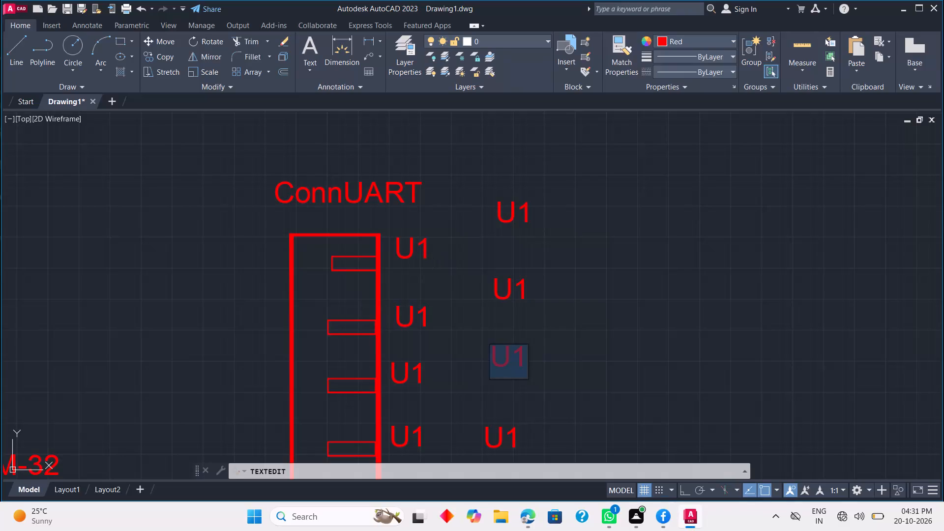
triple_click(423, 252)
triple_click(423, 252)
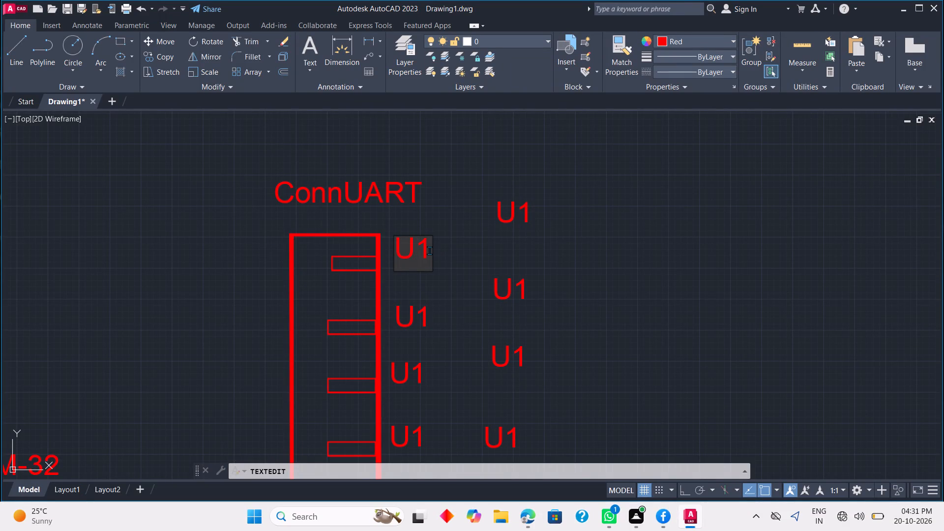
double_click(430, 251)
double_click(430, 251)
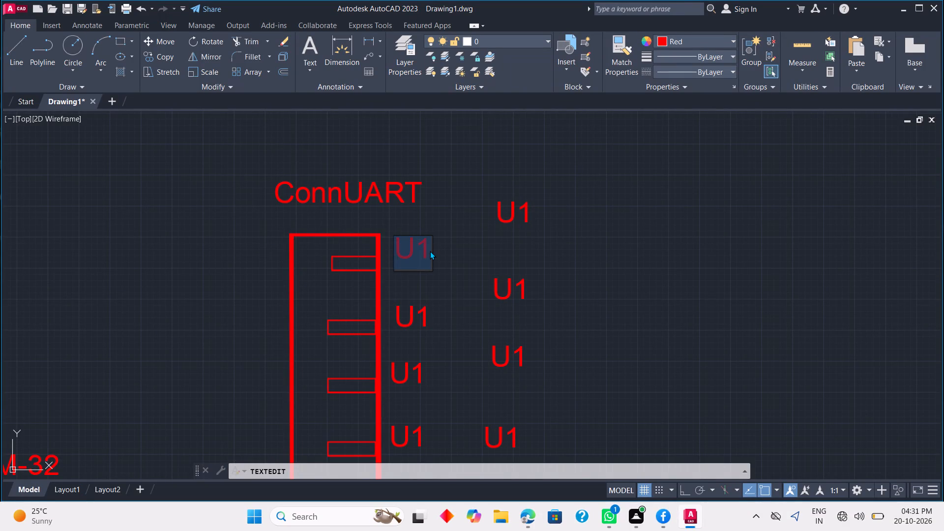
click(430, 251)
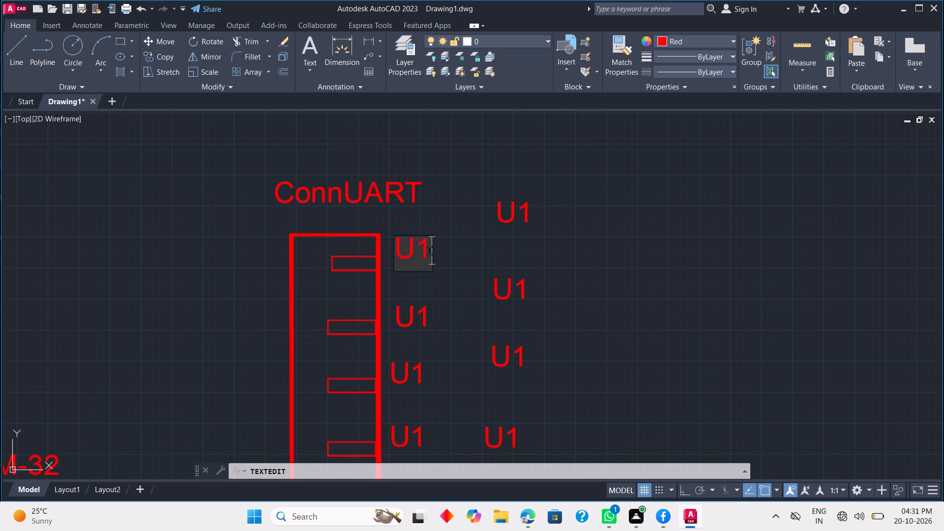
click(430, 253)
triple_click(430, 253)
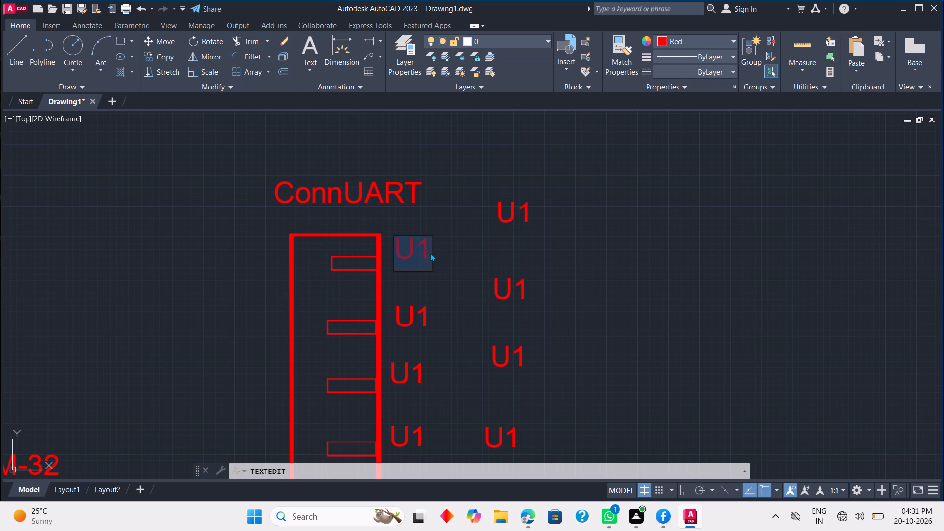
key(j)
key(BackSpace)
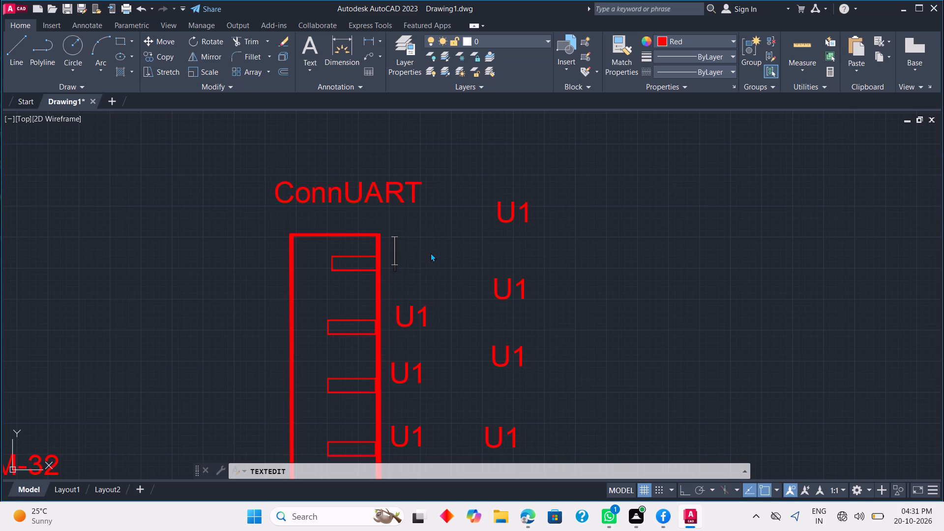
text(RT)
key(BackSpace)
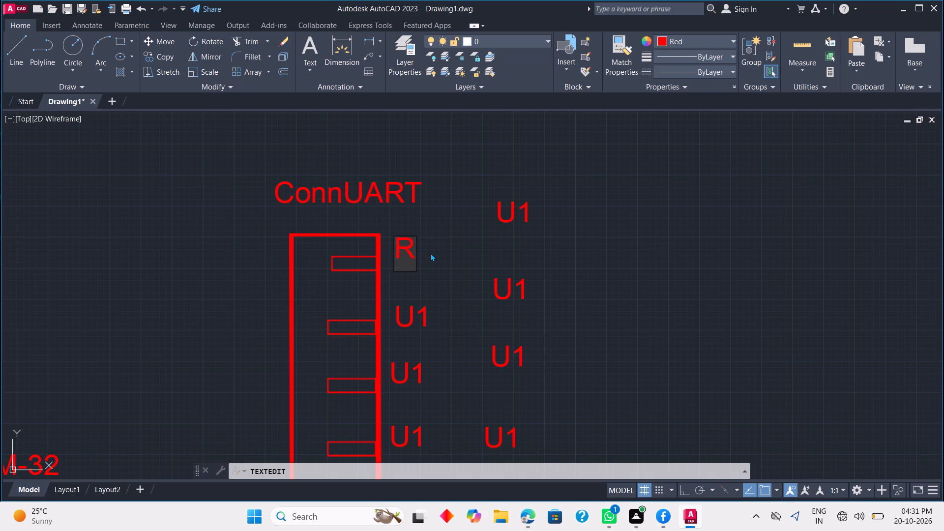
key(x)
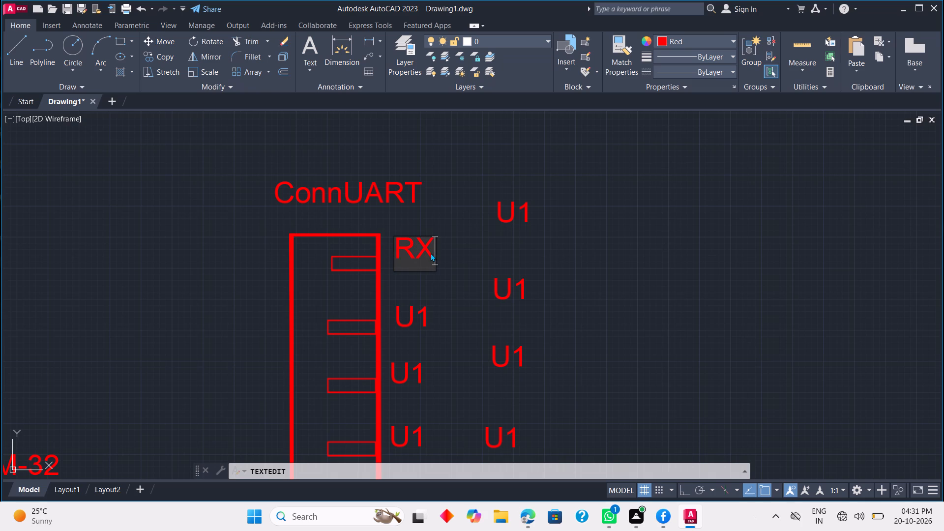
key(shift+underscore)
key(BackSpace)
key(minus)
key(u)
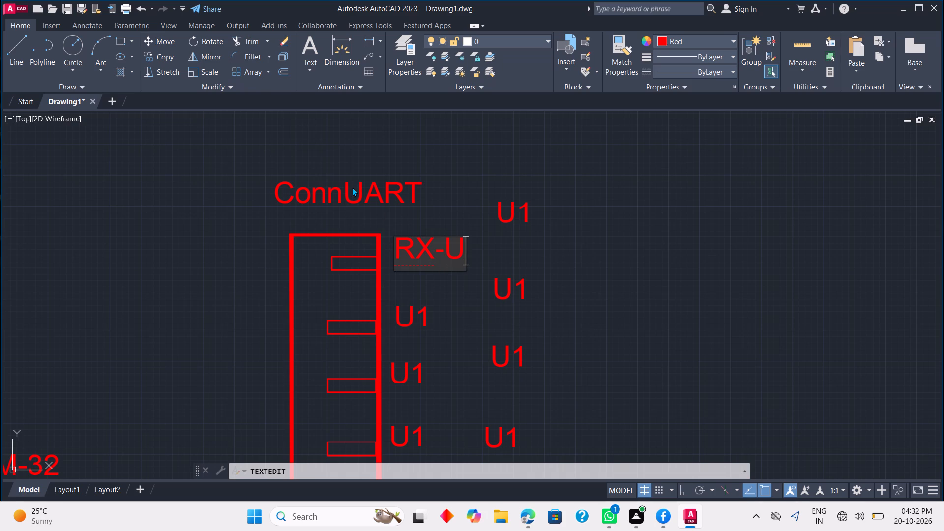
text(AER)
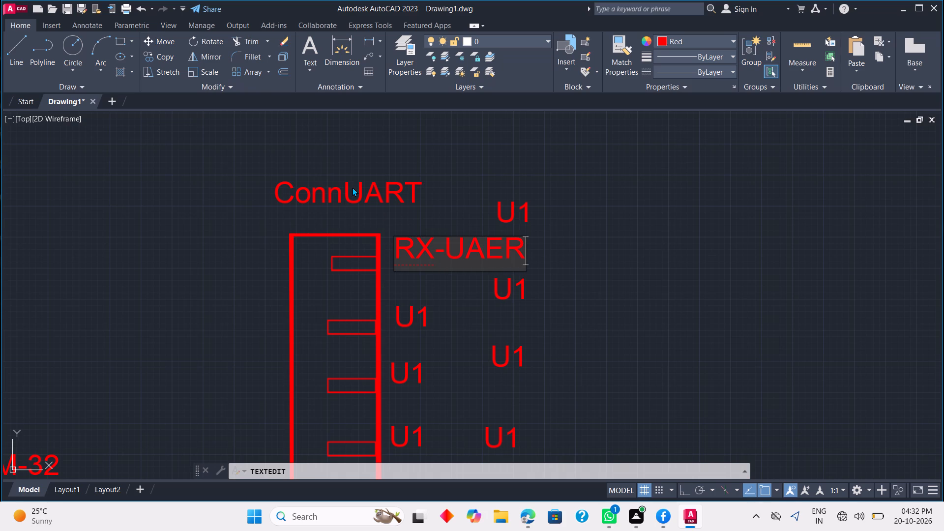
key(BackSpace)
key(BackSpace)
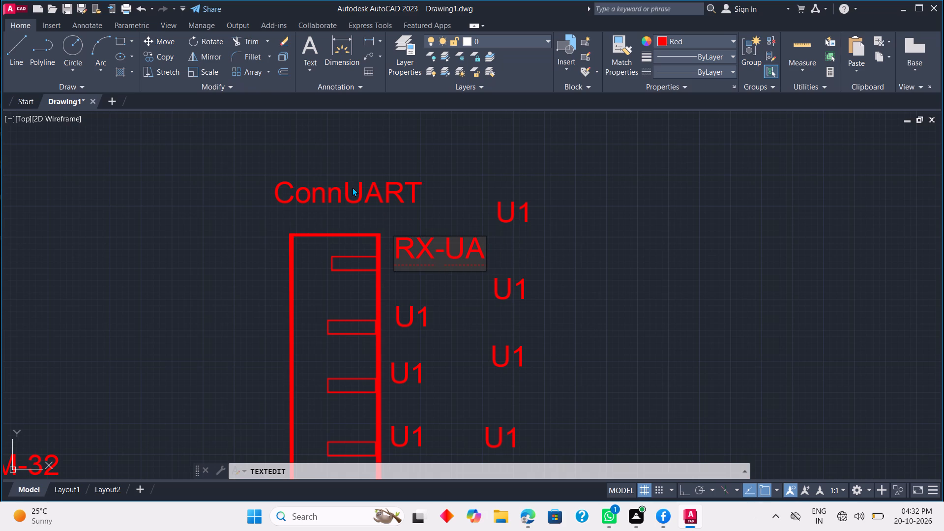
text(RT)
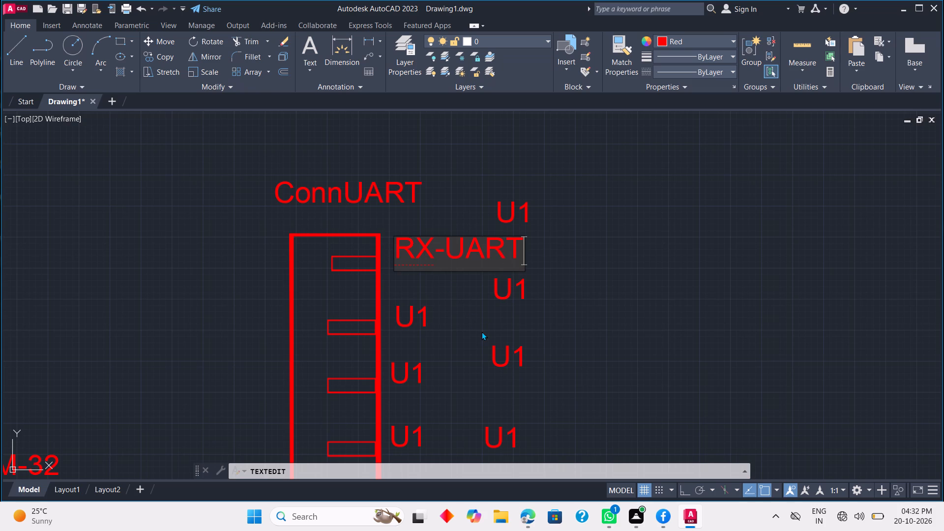
Replace the text of the label beside the connector's top pin with "4".
key(BackSpace)
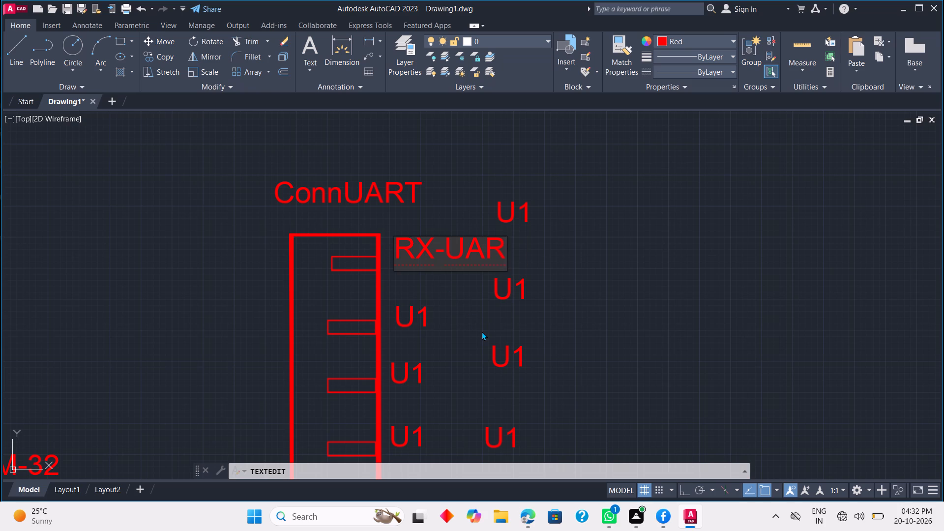
key(BackSpace)
key(BackSpace)
key(BackSpace)
key(BackSpace)
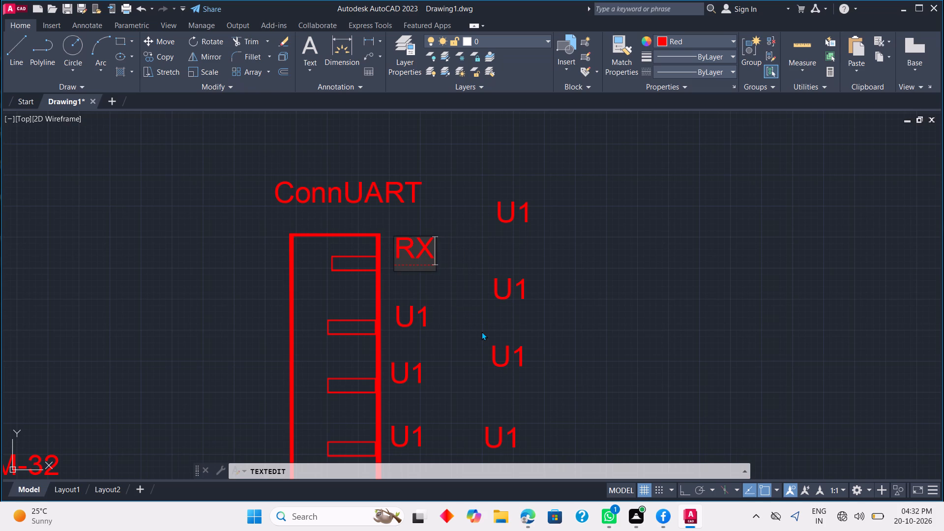
key(BackSpace)
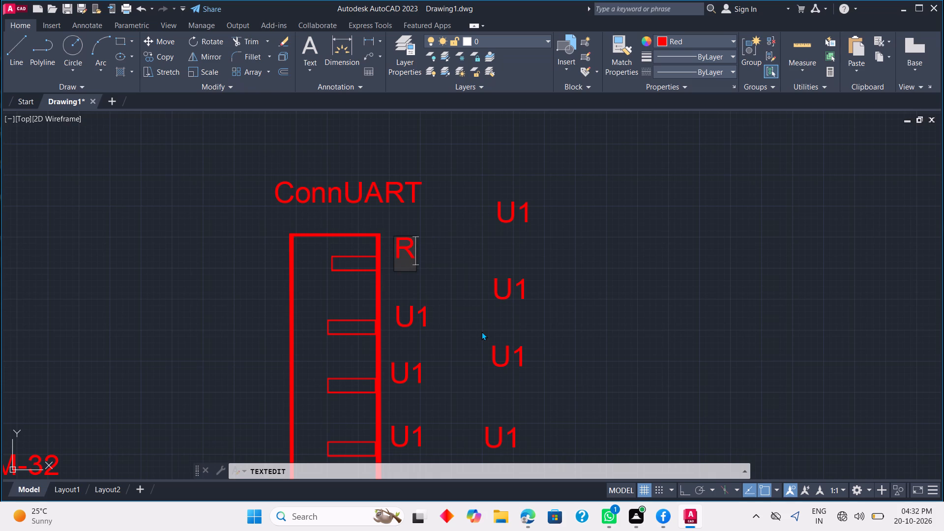
key(BackSpace)
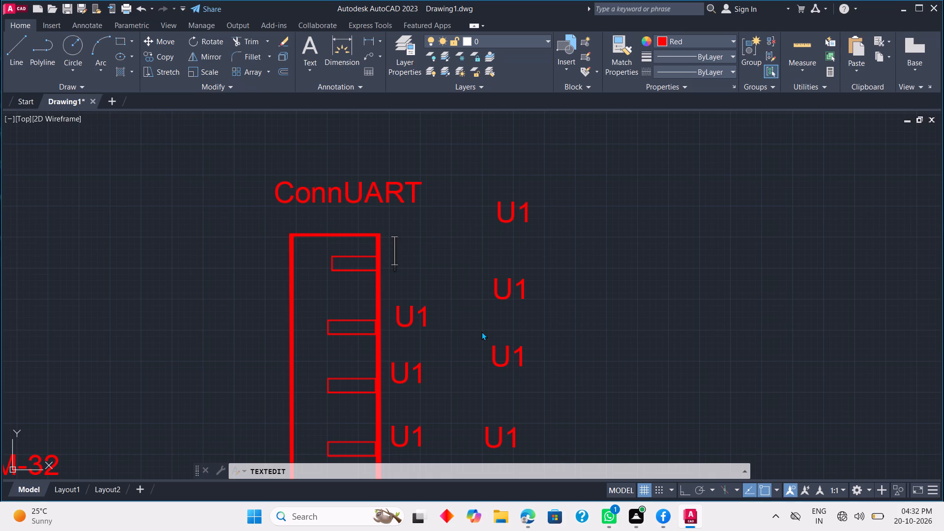
key(4)
Number the U1 placeholders beside the connector's other three pins 3, 2 and 1, going downward.
click(425, 312)
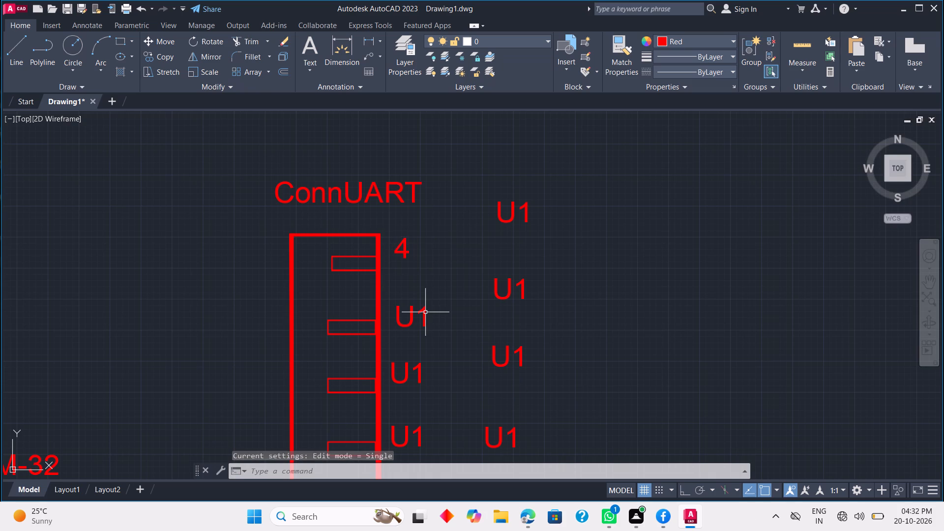
triple_click(426, 311)
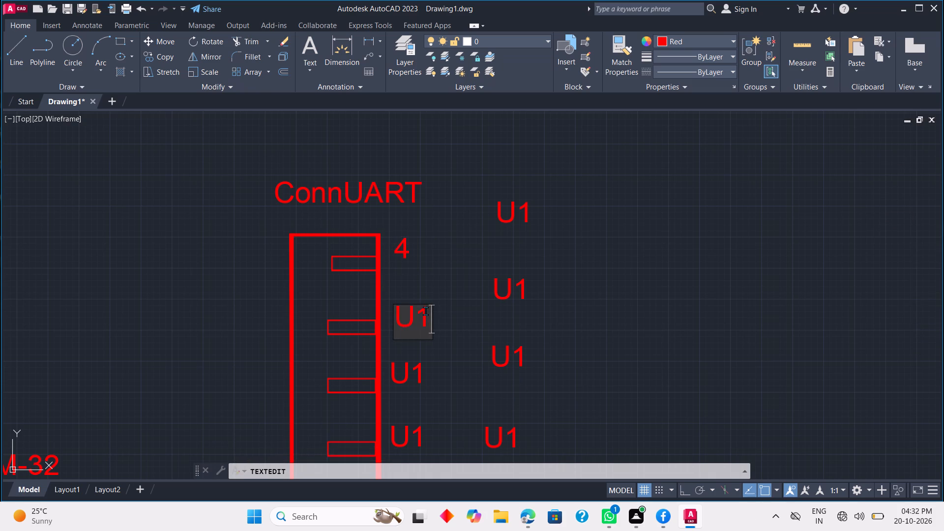
double_click(426, 311)
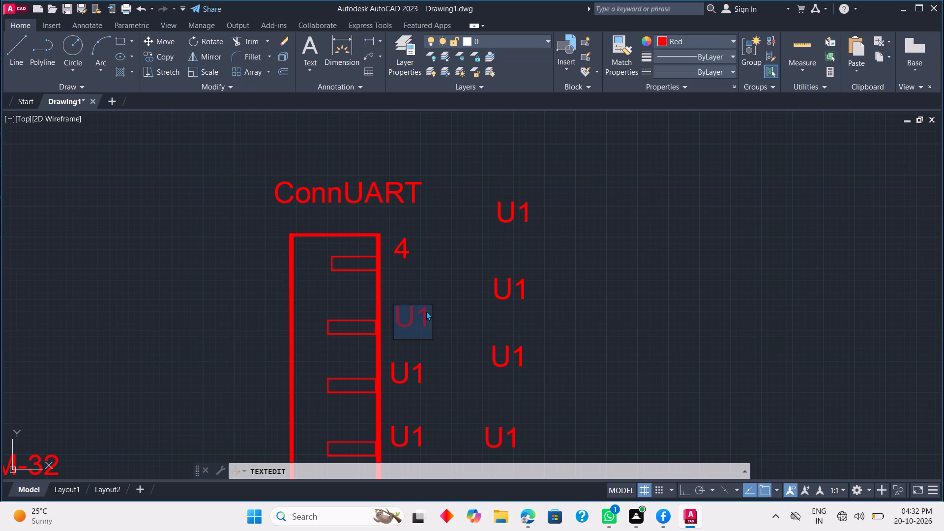
key(3)
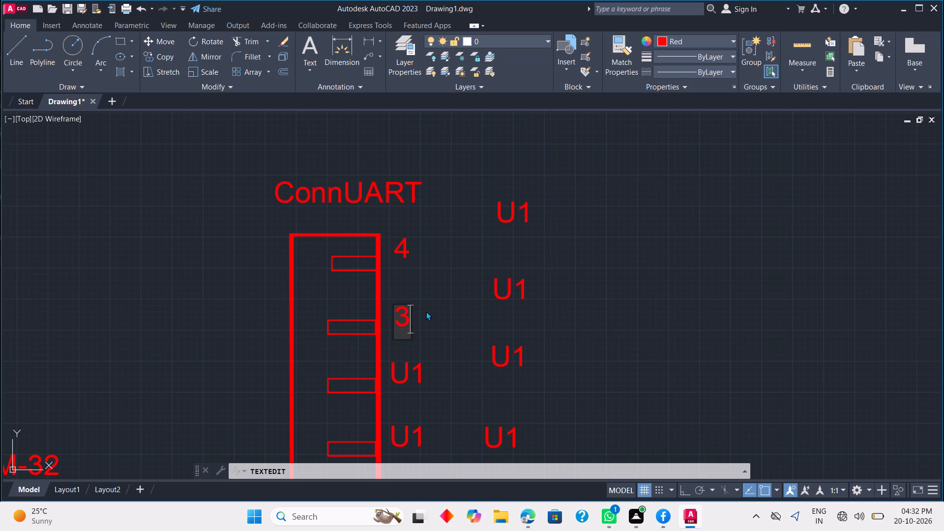
drag(426, 365, 420, 368)
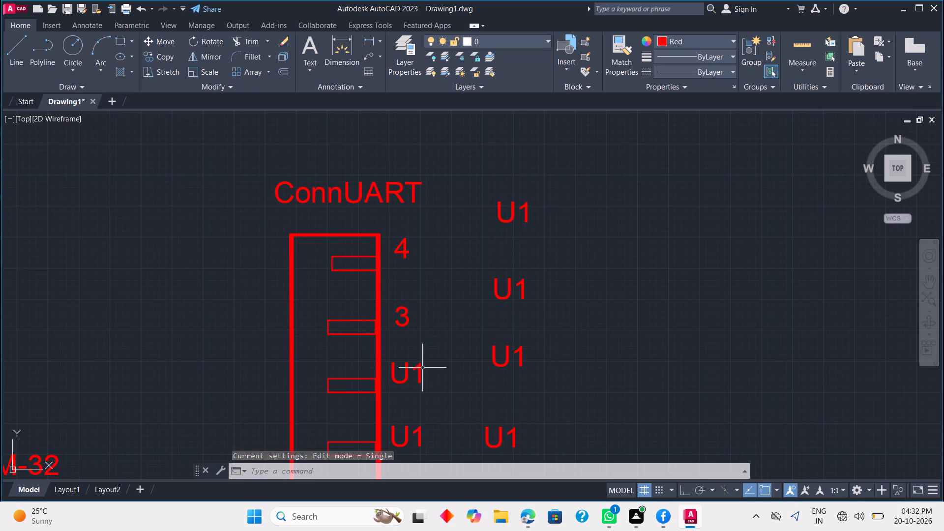
drag(420, 368, 419, 367)
triple_click(419, 367)
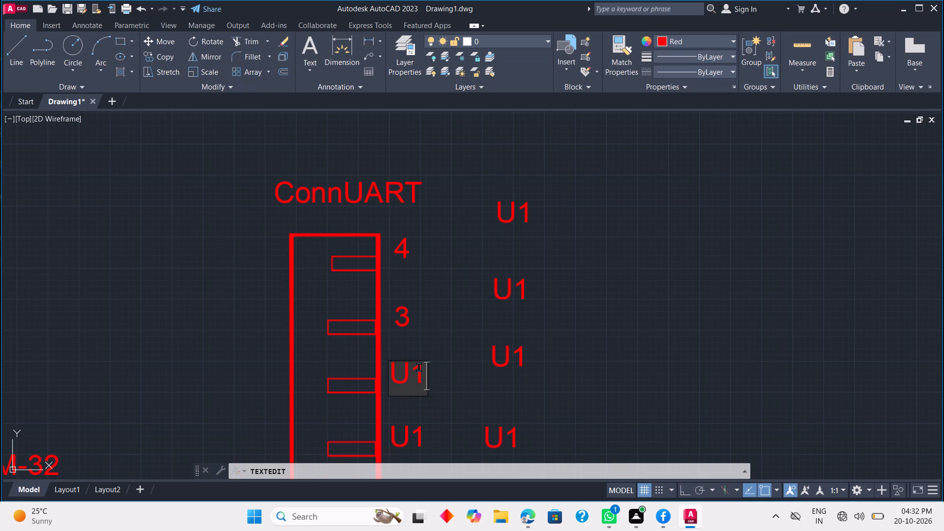
double_click(419, 367)
key(2)
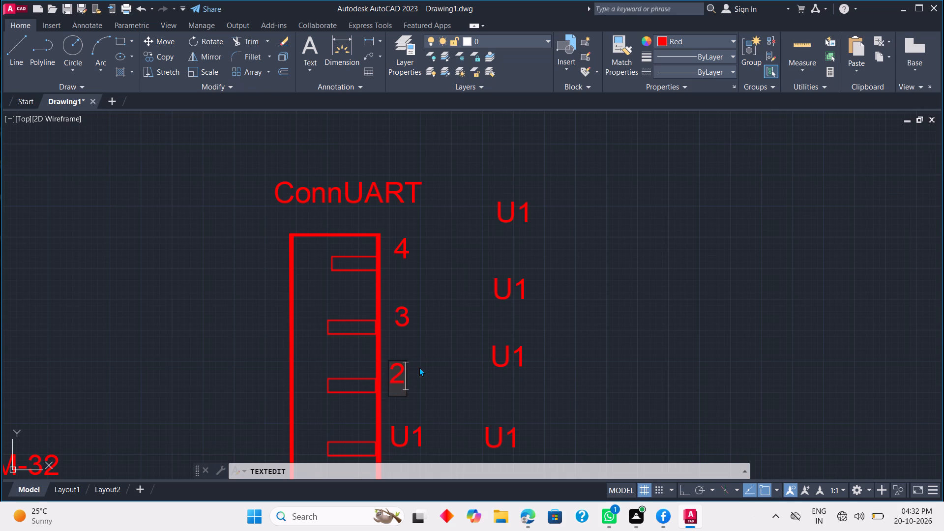
click(419, 427)
click(419, 427)
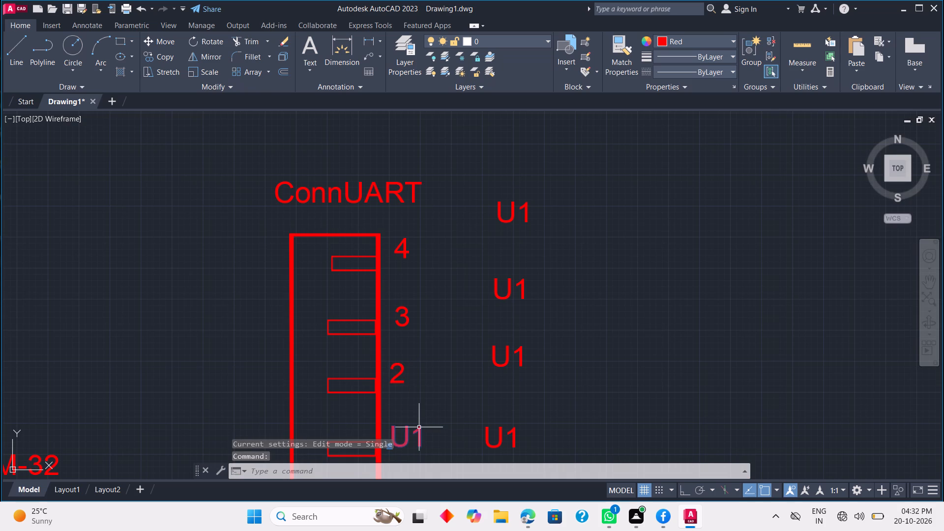
double_click(419, 427)
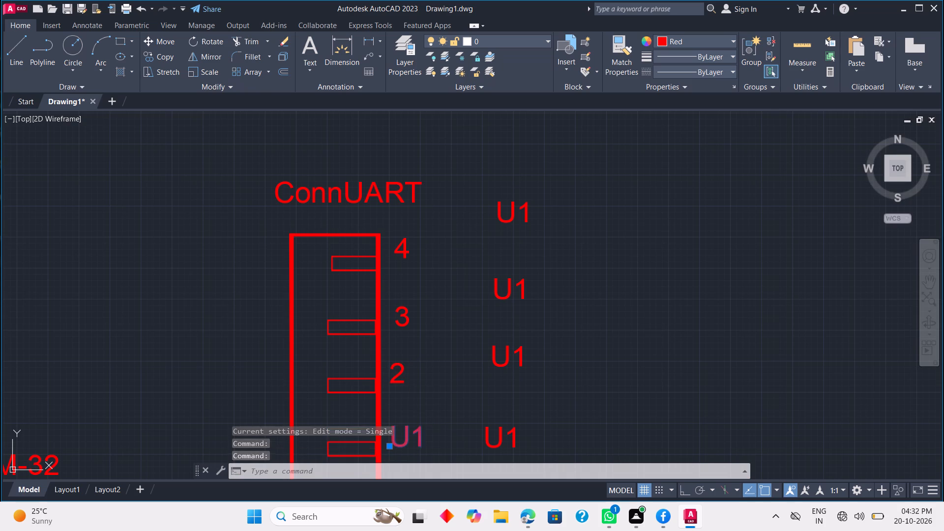
key(1)
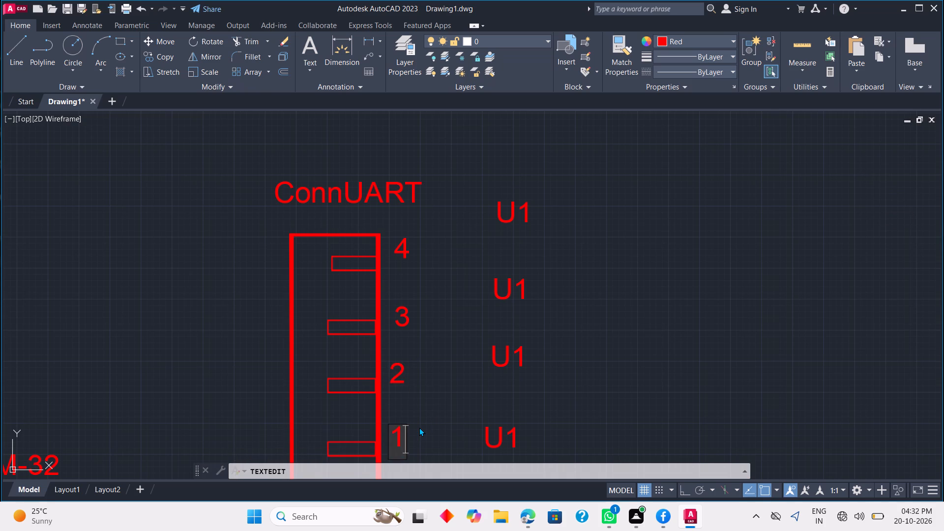
click(456, 419)
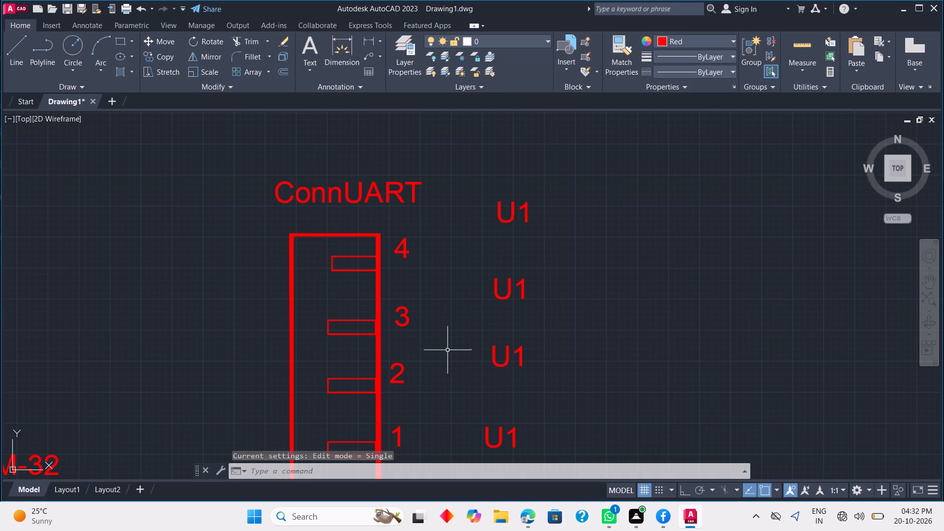
Examine the UART connector and its outer placeholder labels together with the signal labels on the ESP32-WROOM-32 pins.
scroll(444, 414, down, 2)
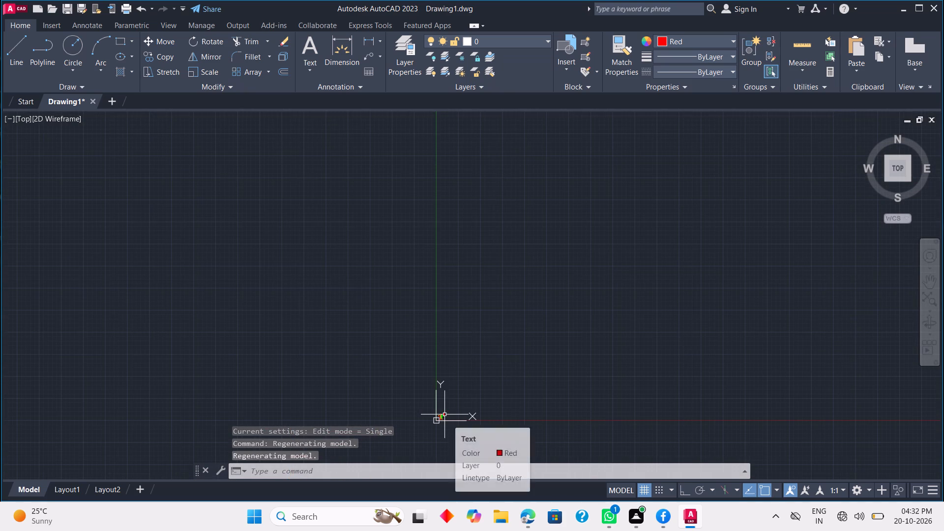
scroll(444, 414, down, 3)
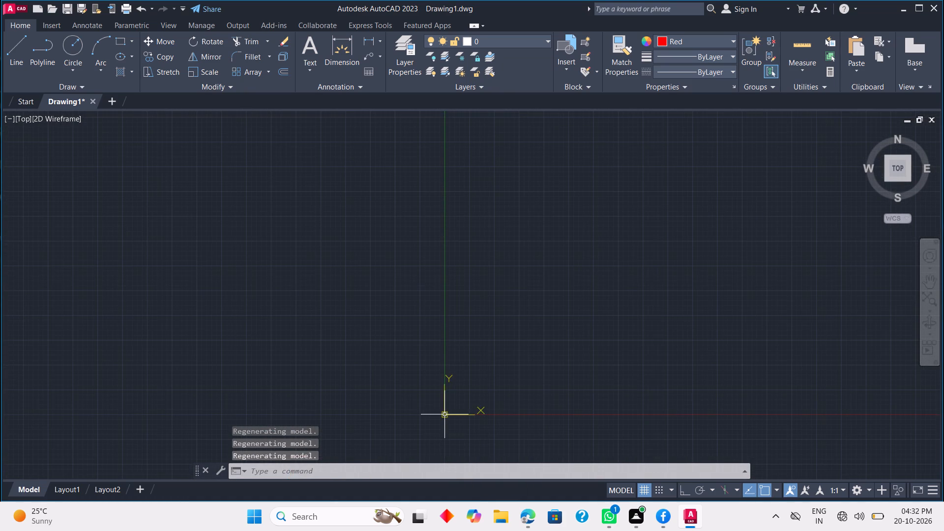
key(ctrl+z)
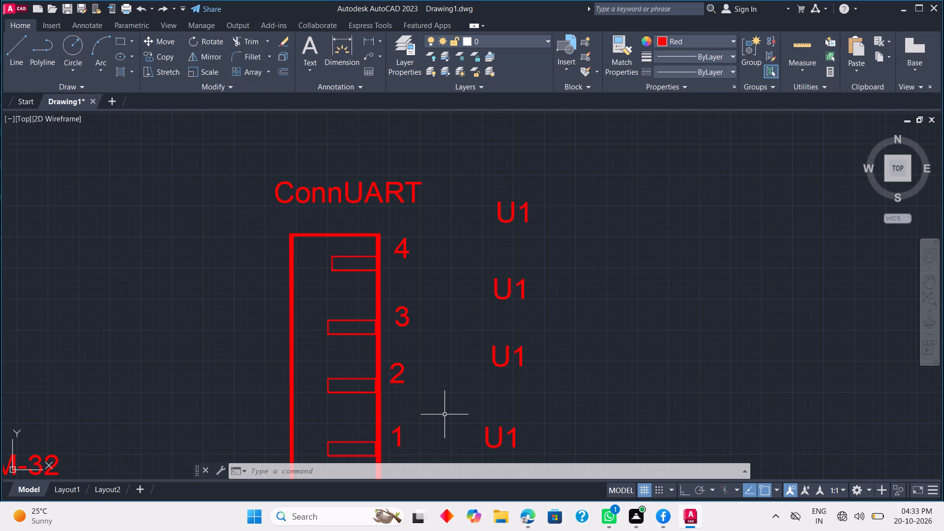
scroll(415, 421, up, 1)
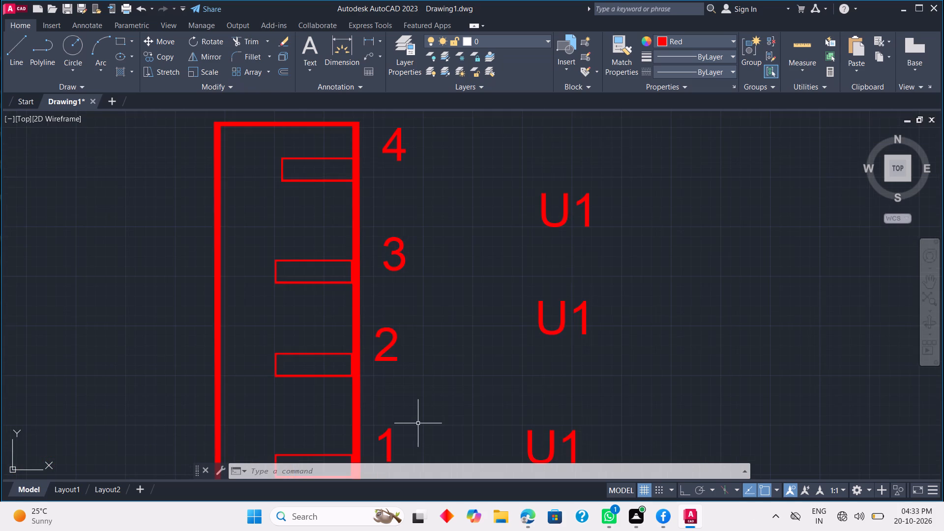
scroll(565, 319, down, 6)
scroll(559, 331, up, 3)
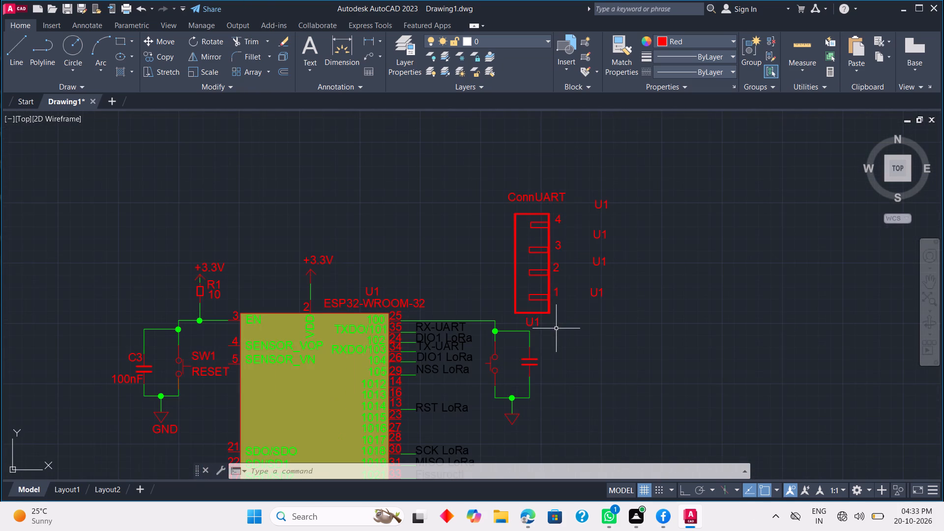
scroll(403, 358, up, 4)
scroll(558, 348, down, 3)
middle_drag(633, 353, 471, 300)
scroll(633, 353, down, 1)
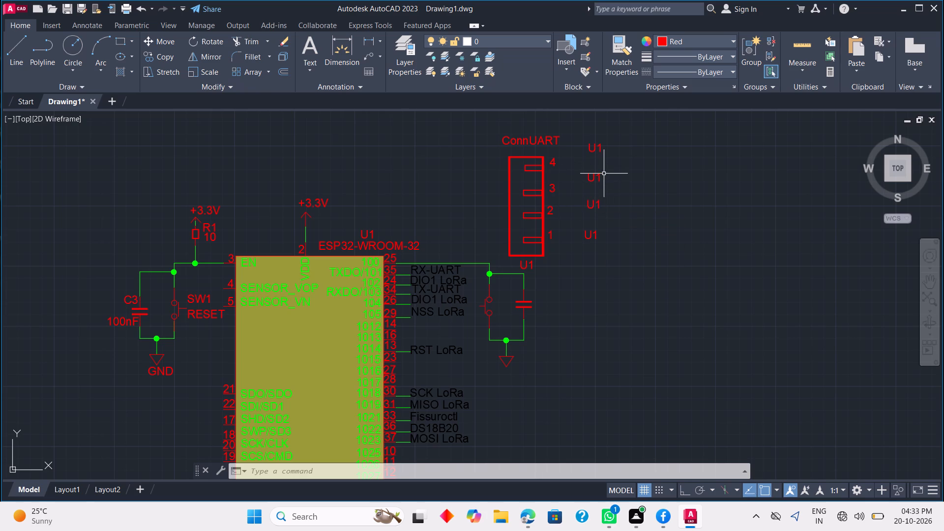
Change the U1 placeholder beside pin 4 of the UART connector to "+3.3V".
double_click(601, 147)
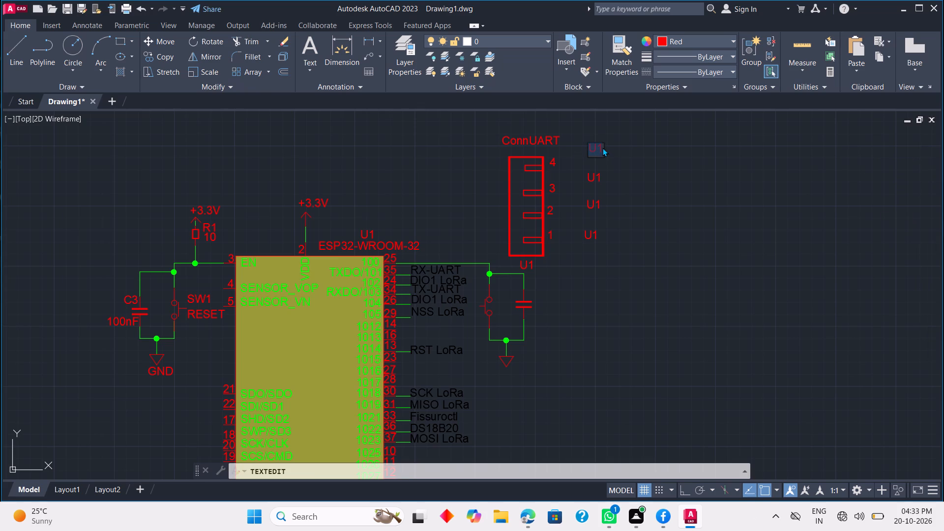
key(equal)
key(BackSpace)
key(plus)
key(3)
key(period)
key(3)
key(v)
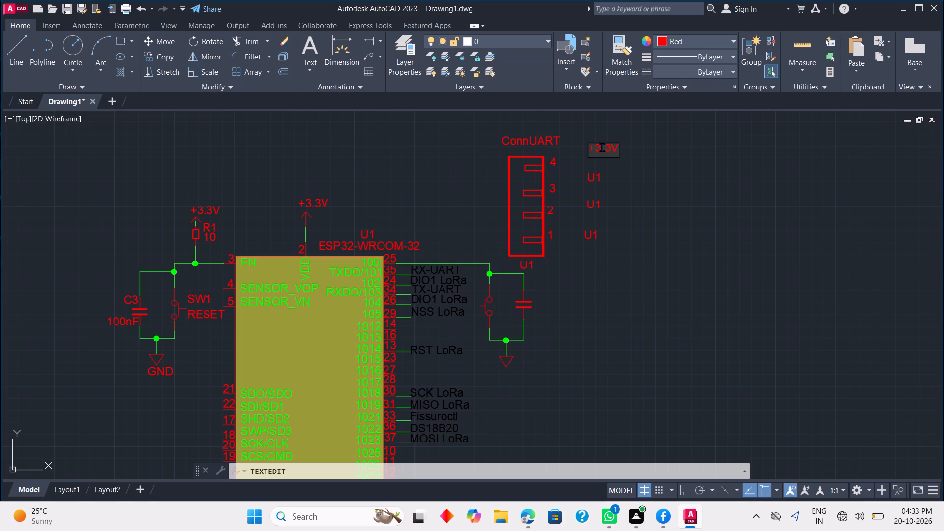
click(668, 167)
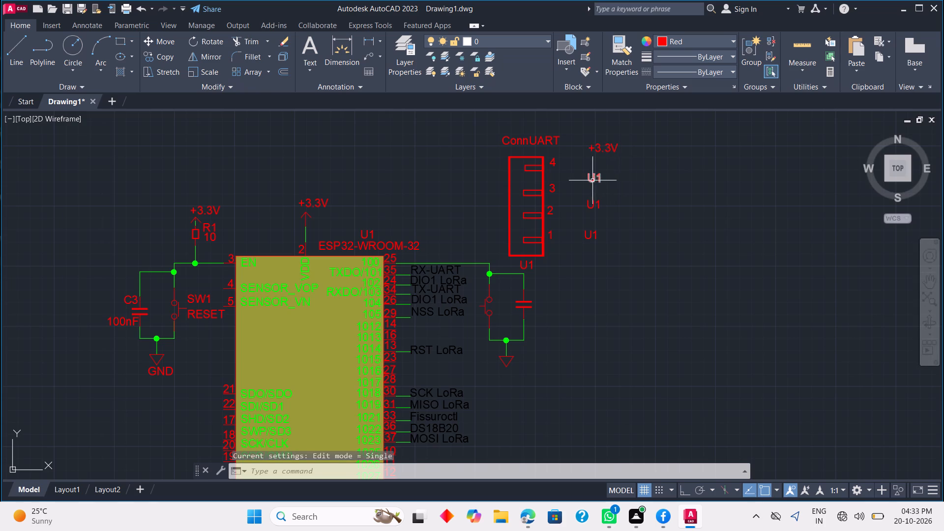
Change the U1 placeholder beside pin 3 of the UART connector to "TX-UART".
click(596, 178)
key(Escape)
double_click(599, 177)
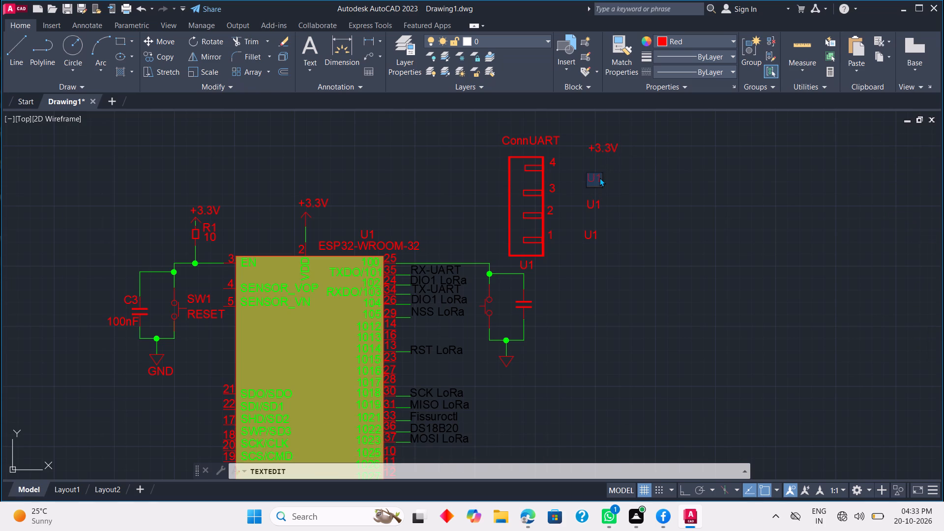
text(TX)
key(minus)
key(BackSpace)
key(minus)
key(u)
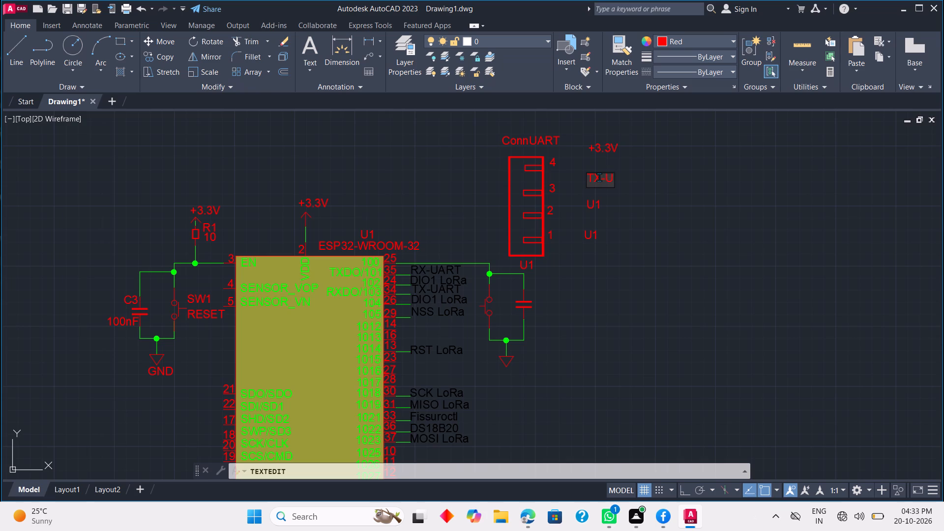
text(ART)
drag(619, 204, 610, 207)
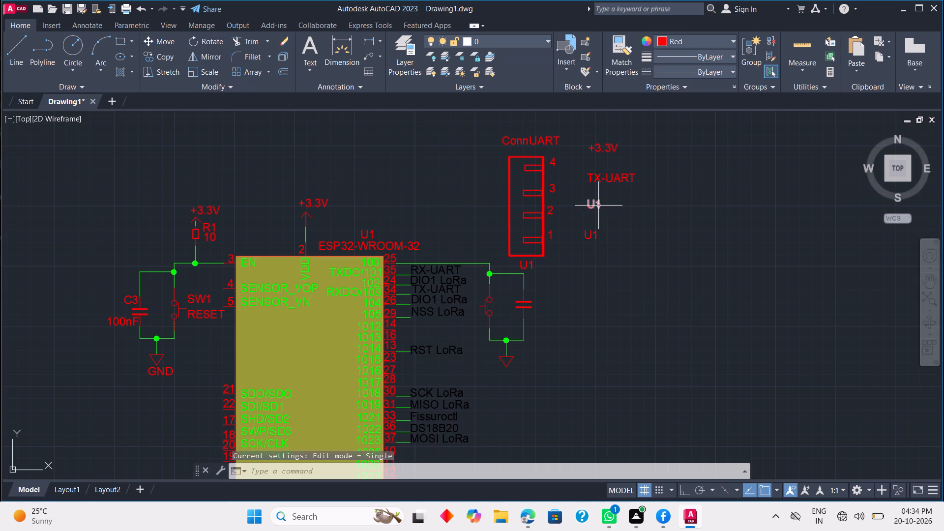
Change the U1 placeholders beside the UART connector's pins 2 and 1 to "RX-UART" and "GND" respectively.
double_click(598, 205)
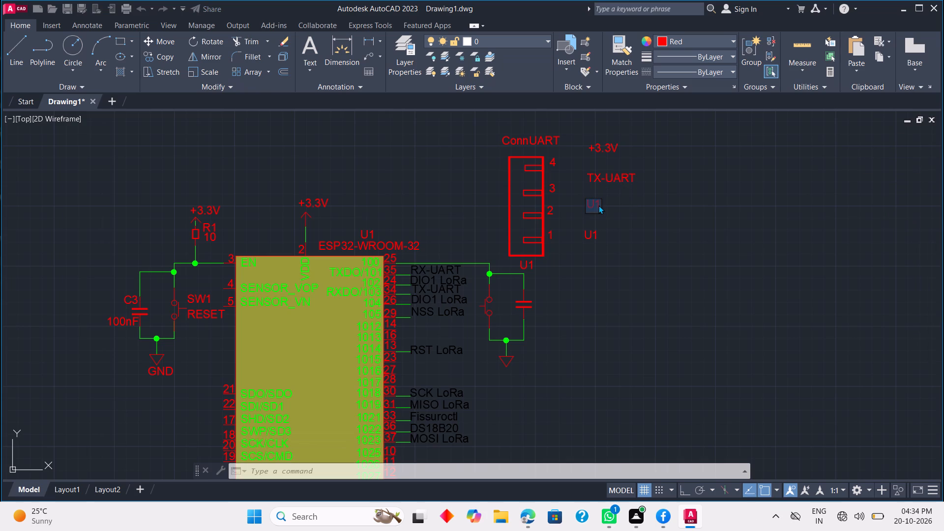
text(RX)
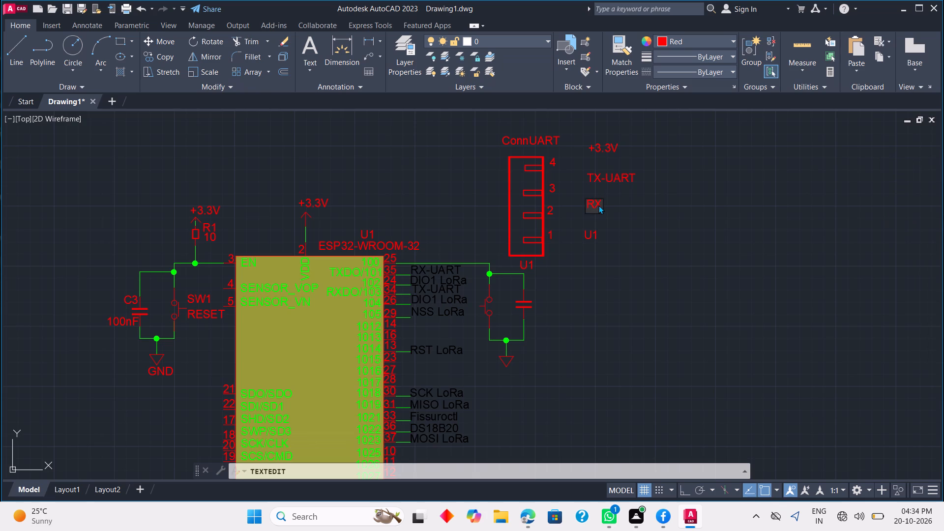
key(minus)
text(UART)
click(647, 285)
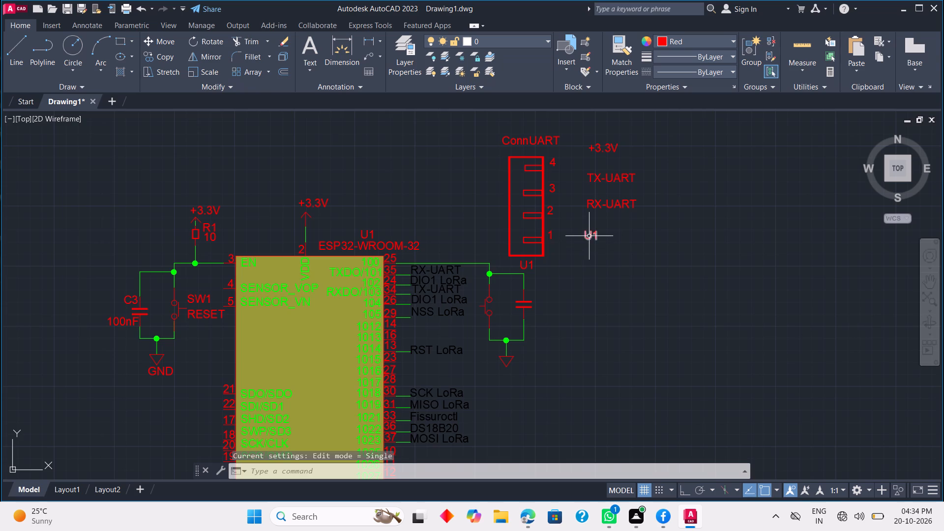
double_click(592, 236)
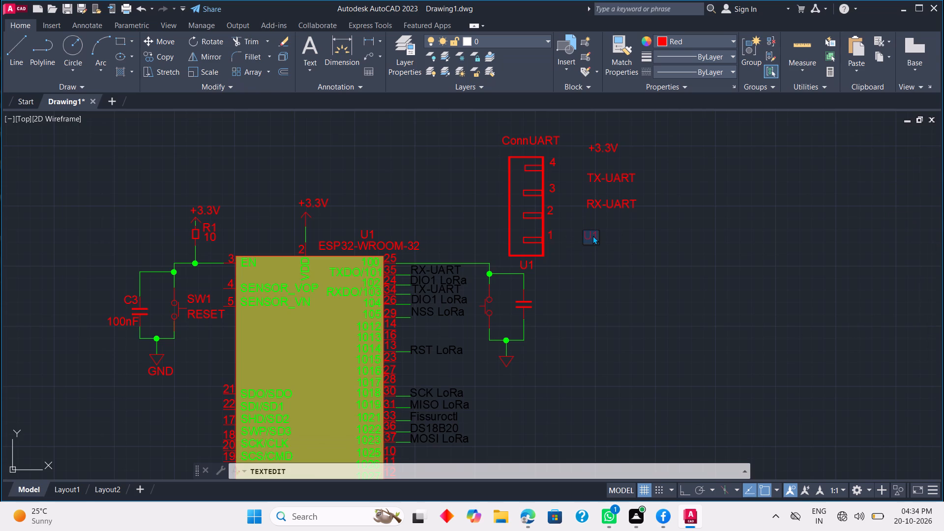
text(GND)
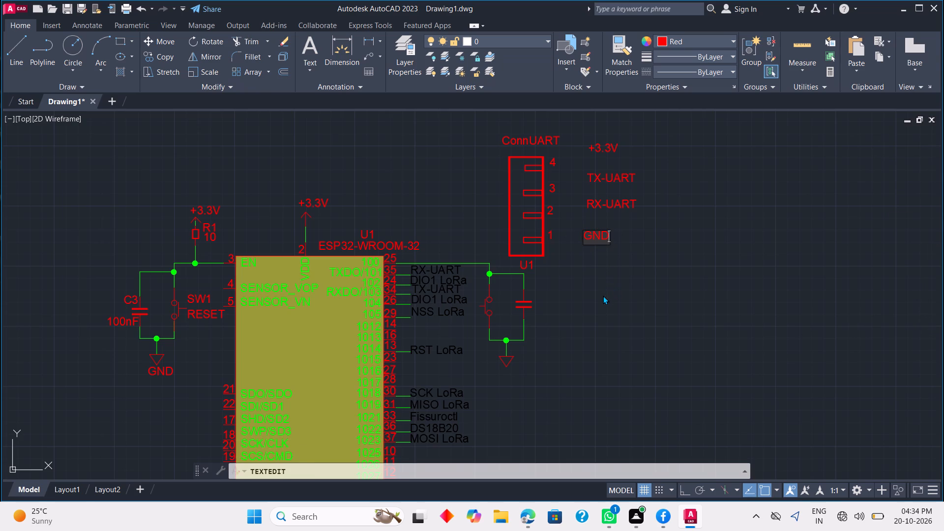
click(603, 295)
Colour cyan the R1, C3, SW1 and ESP32 names and values, the +3.3V and GND labels, and the UART connector's name, signal and U1 labels.
middle_drag(614, 249, 595, 272)
scroll(613, 250, down, 1)
middle_drag(494, 389, 551, 340)
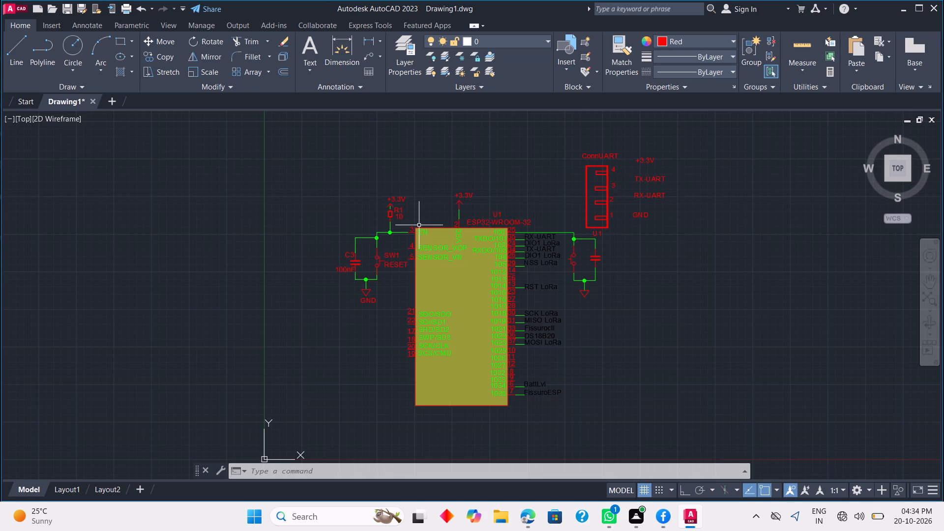
scroll(419, 225, up, 1)
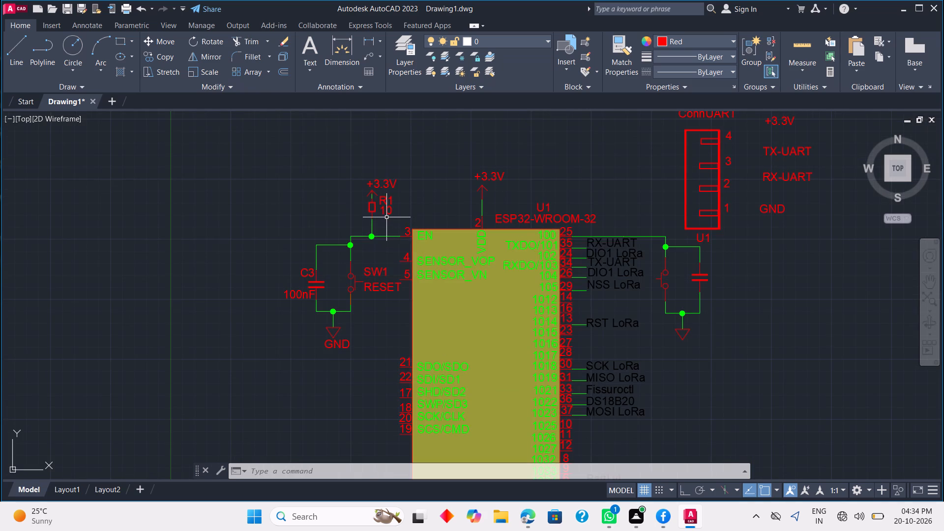
click(389, 213)
click(386, 199)
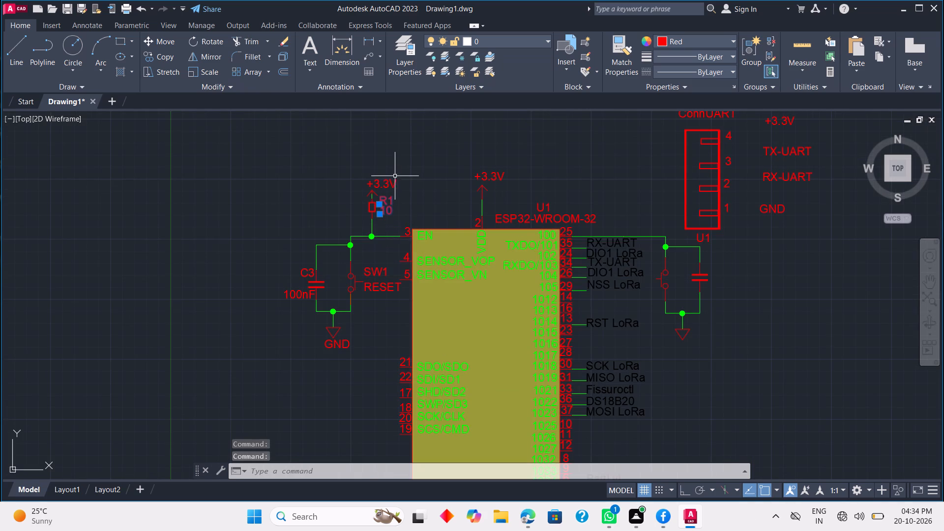
click(391, 183)
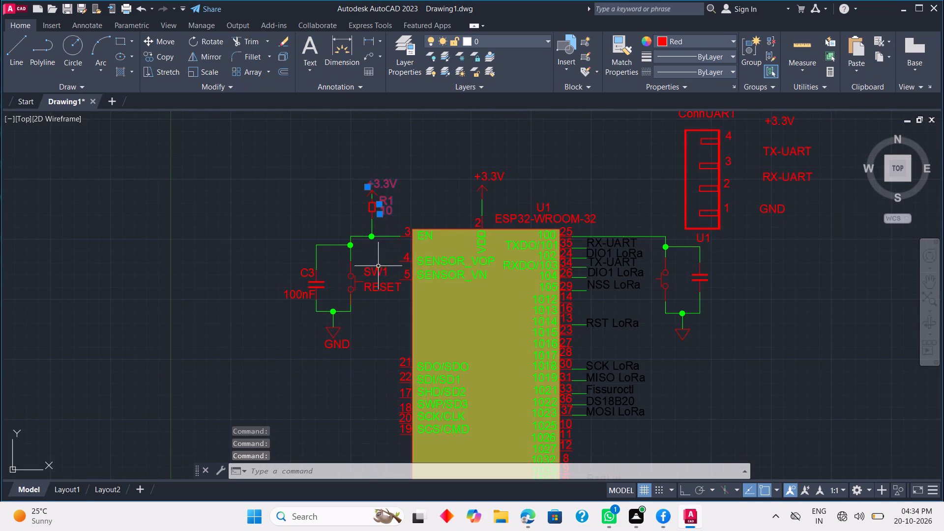
click(377, 270)
click(381, 287)
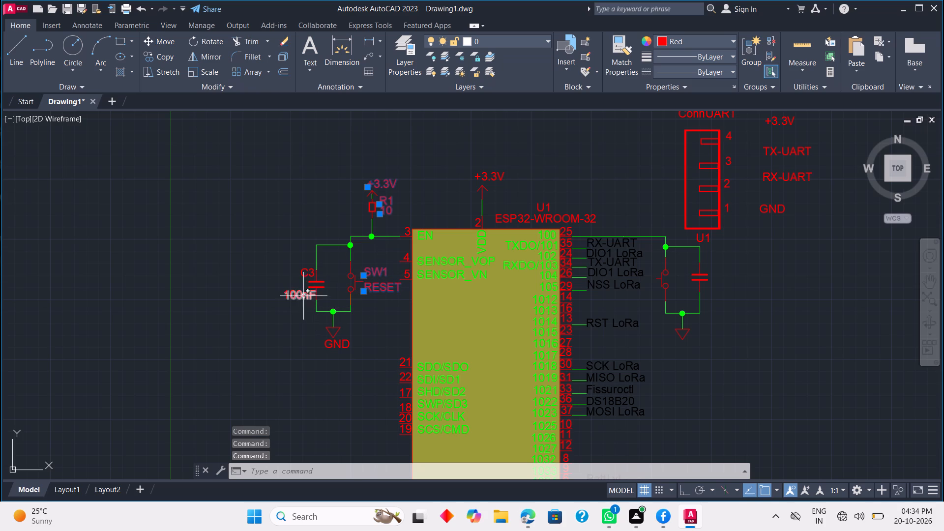
click(303, 295)
click(308, 267)
click(350, 347)
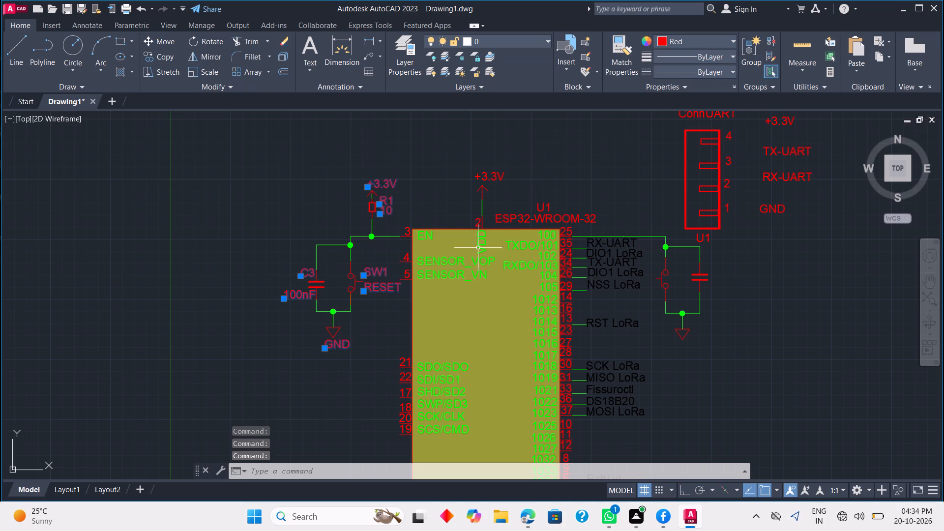
click(499, 175)
click(517, 216)
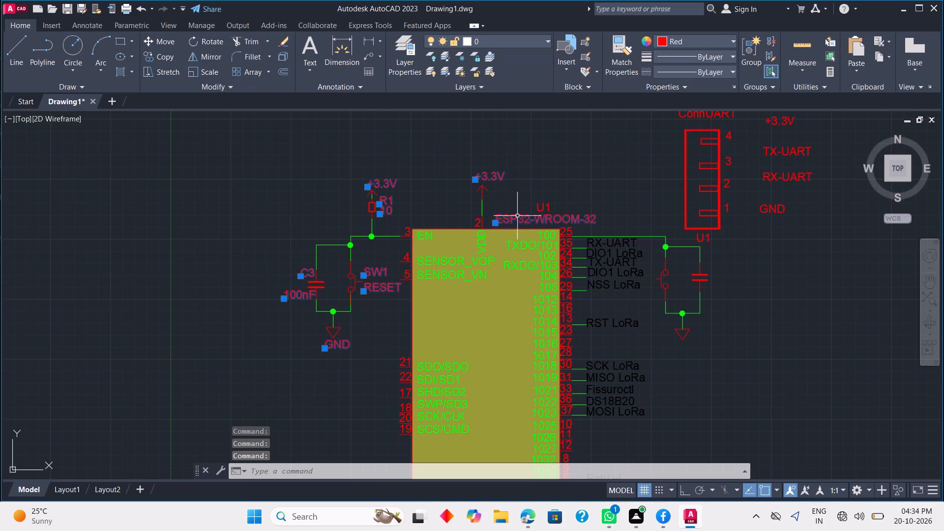
click(536, 206)
middle_drag(646, 190, 482, 249)
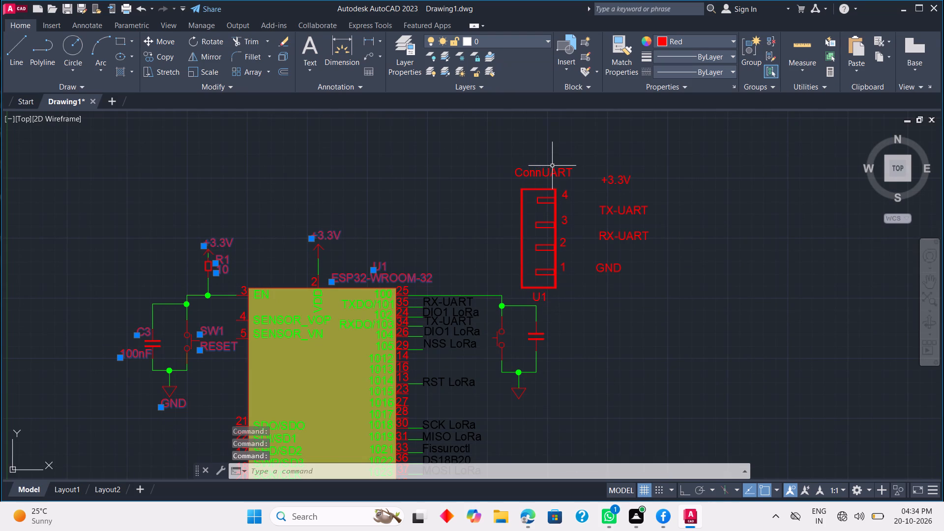
click(552, 170)
click(621, 178)
click(626, 213)
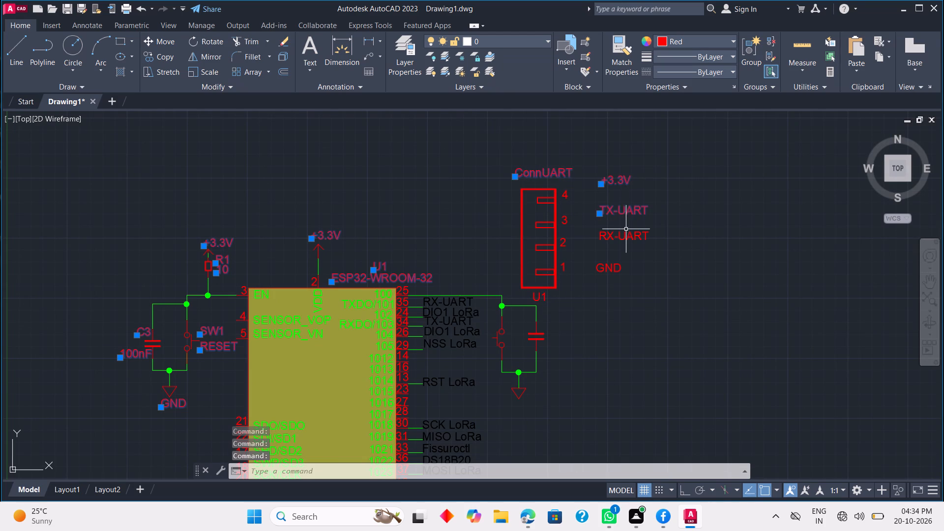
click(627, 236)
click(615, 264)
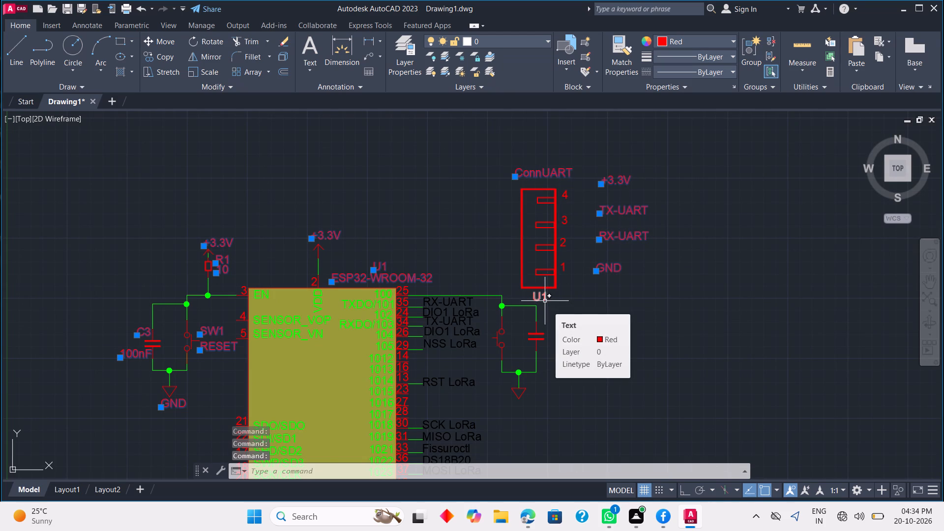
click(545, 300)
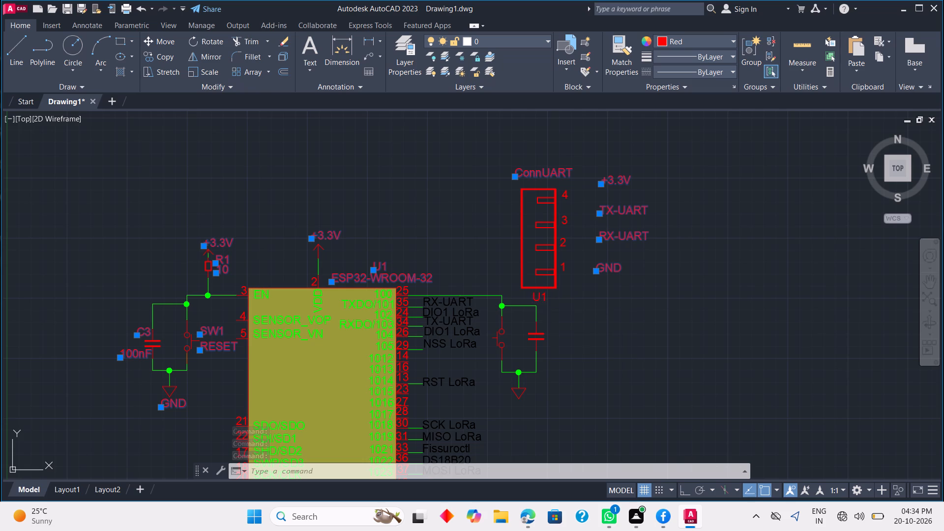
click(678, 41)
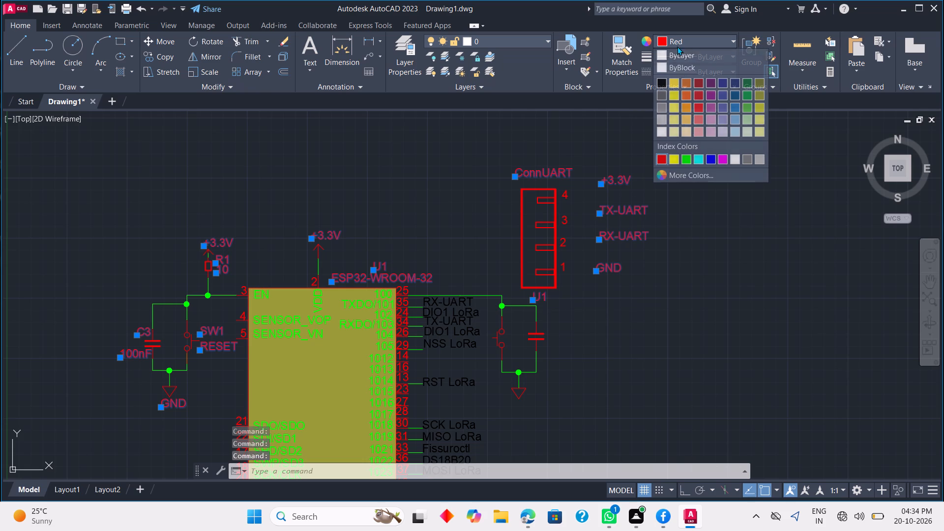
click(696, 158)
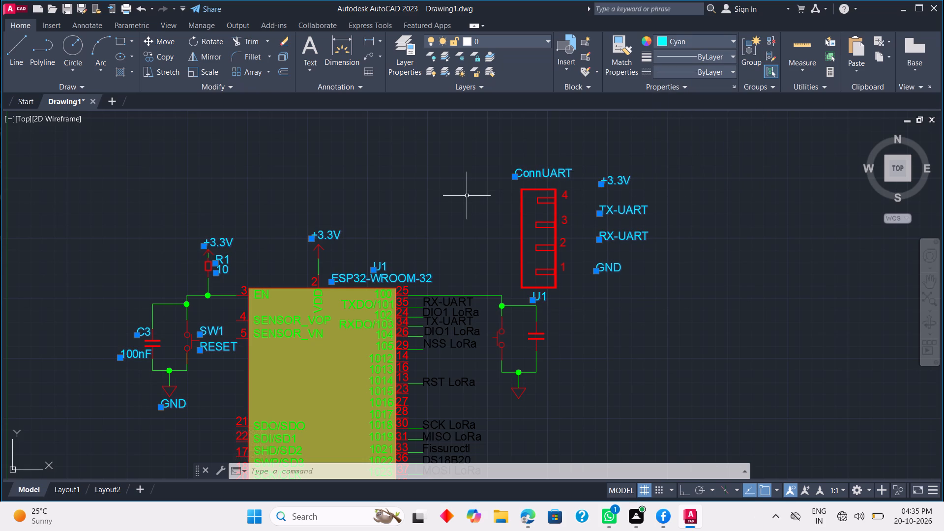
key(Escape)
Change the U1 label beneath the UART connector to "J3".
scroll(463, 210, down, 1)
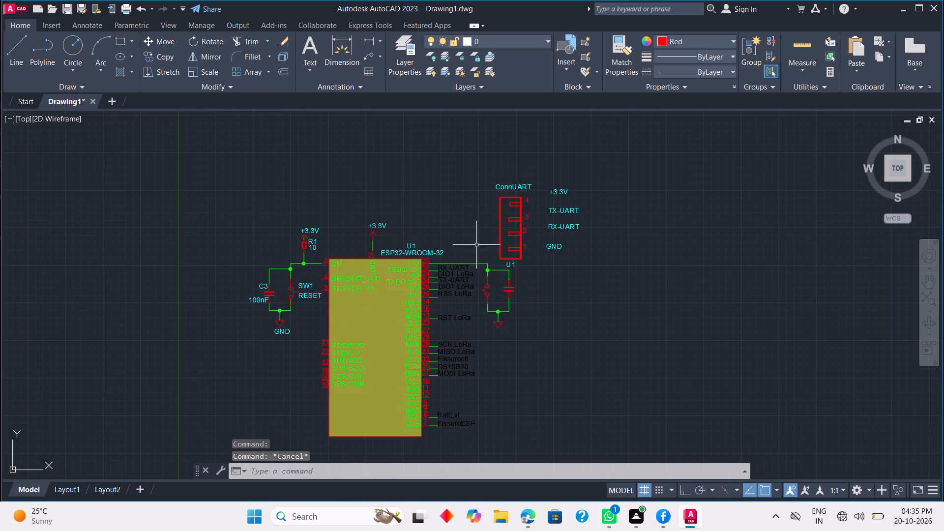
scroll(546, 279, up, 1)
middle_drag(518, 268, 525, 339)
scroll(505, 322, up, 2)
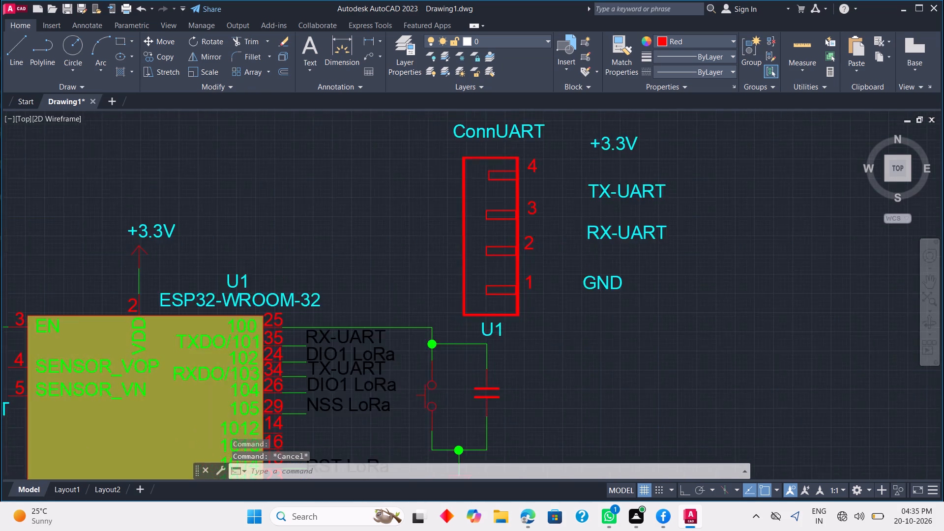
click(495, 332)
click(495, 332)
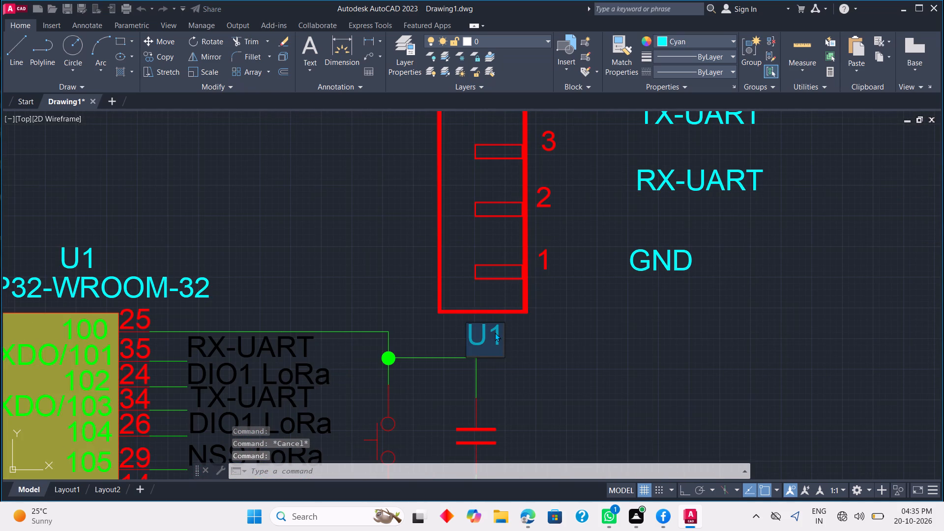
text(J3)
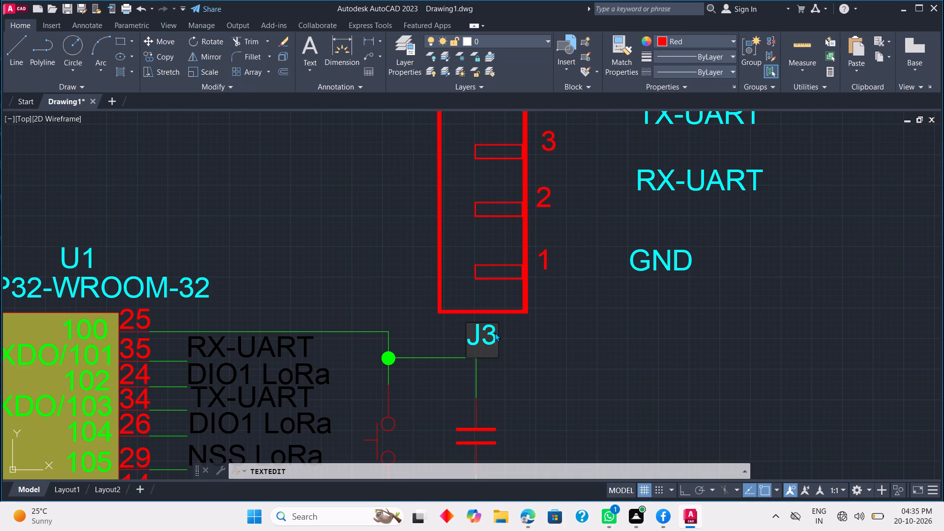
click(549, 328)
With Ortho on, draw a horizontal red pin line from the UART connector's outer edge beneath the number 1, ending short of the GND label.
scroll(503, 356, down, 3)
middle_drag(507, 357, 399, 381)
scroll(407, 361, up, 3)
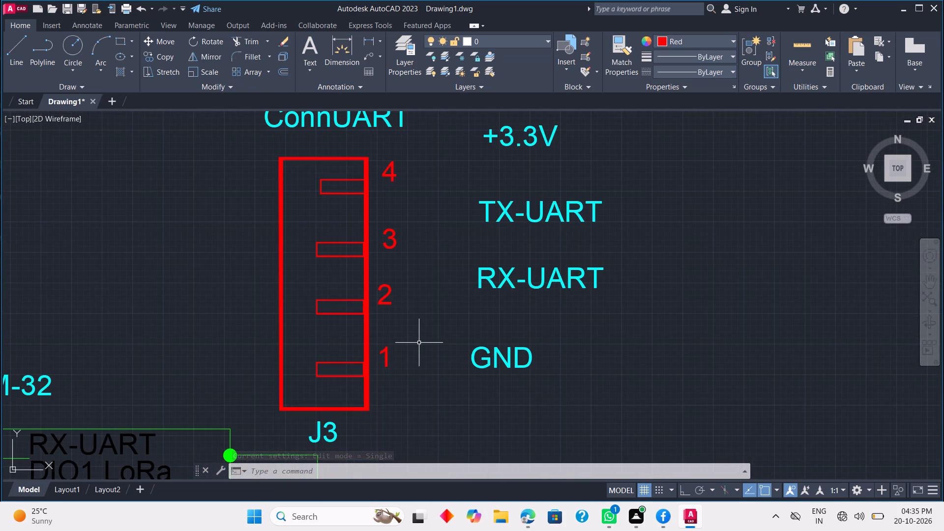
text(L)
key(space)
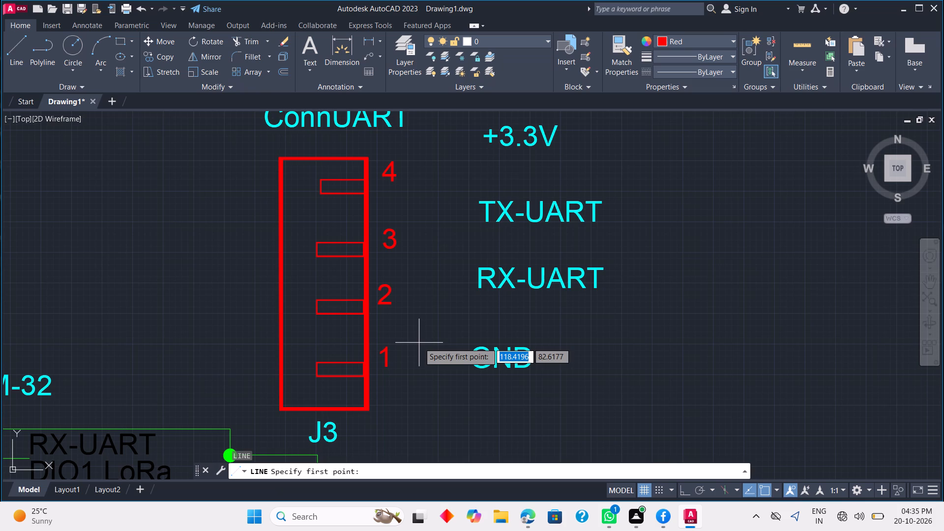
scroll(403, 375, up, 2)
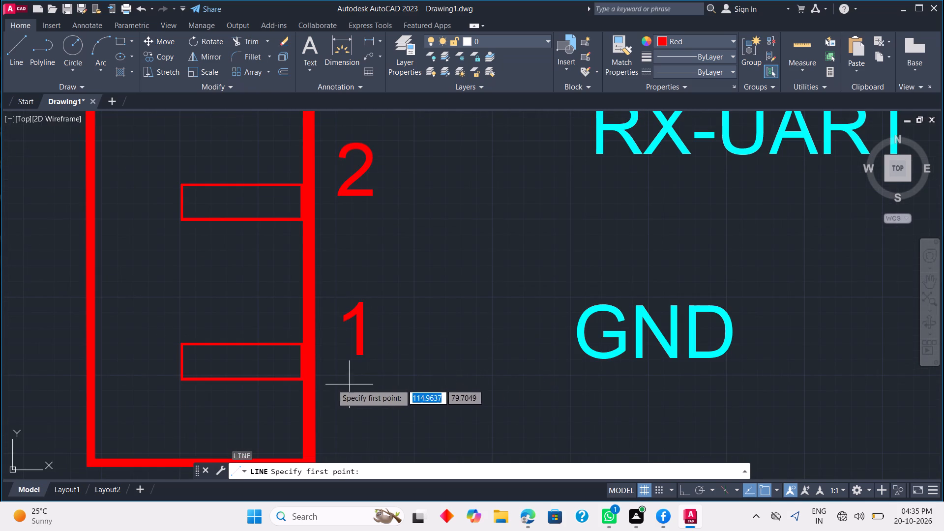
click(317, 373)
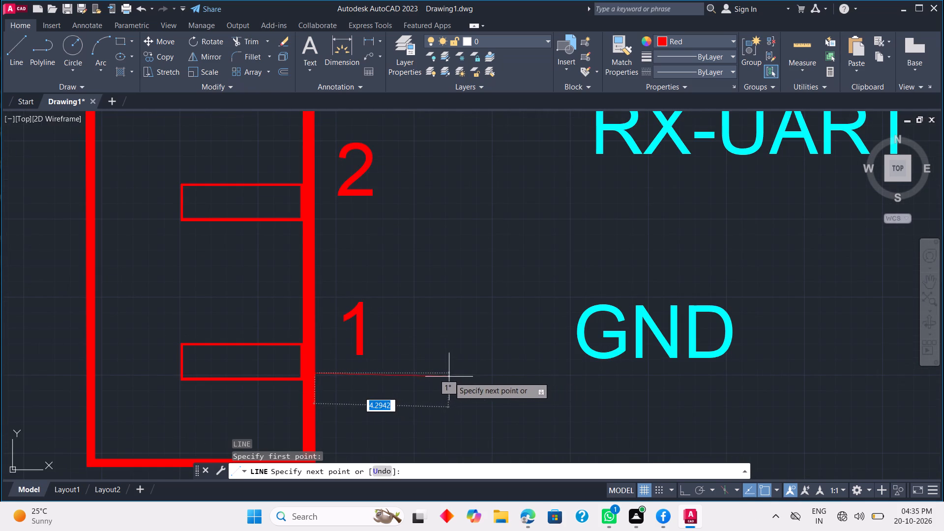
click(686, 485)
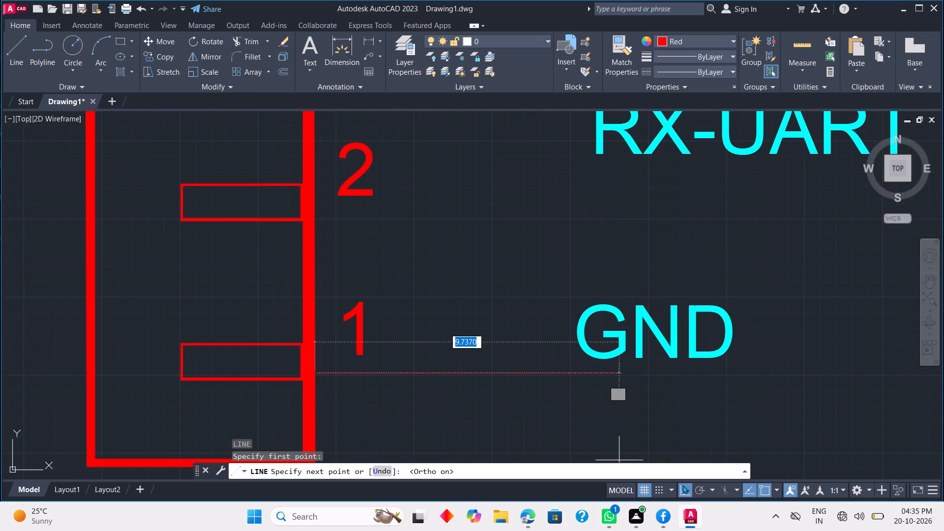
click(479, 387)
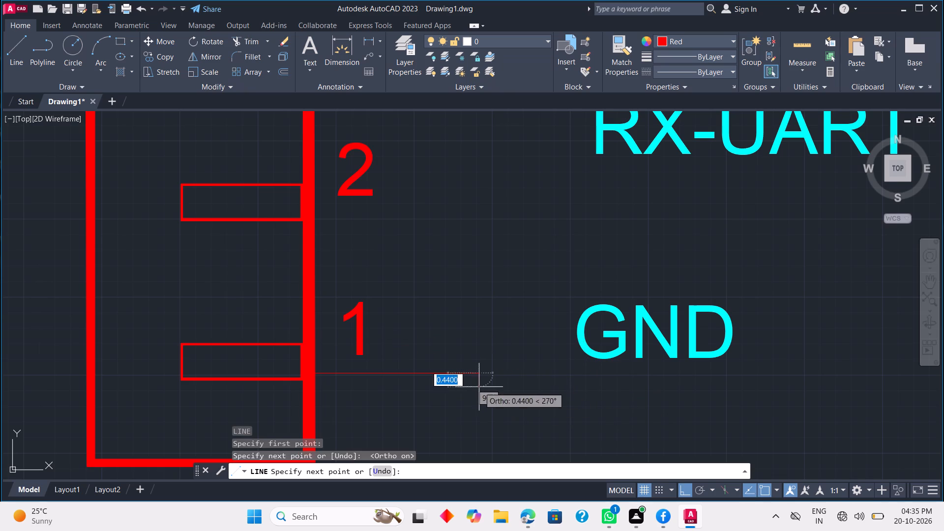
key(Escape)
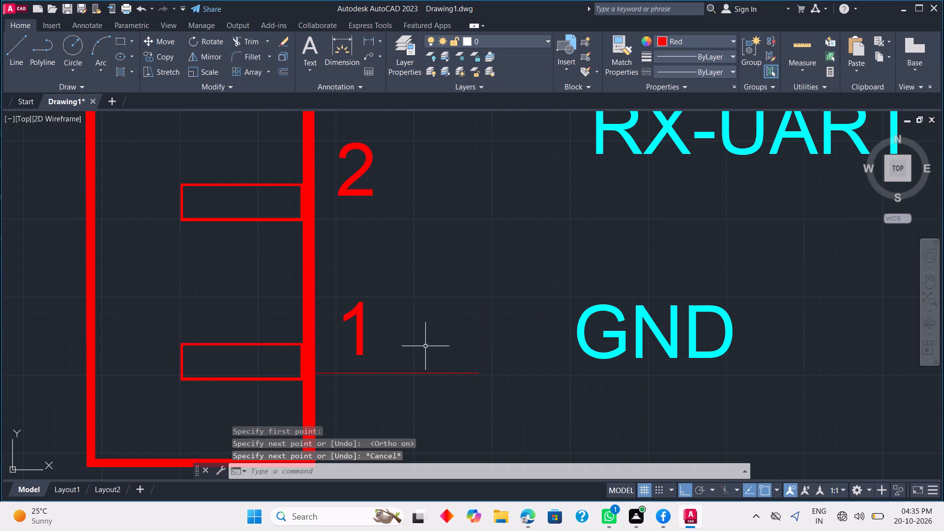
Draw a horizontal red pin line about 5.27 units long at the UART connector's pin 2, ending in line with pin 1's line.
middle_drag(427, 329, 452, 468)
scroll(427, 329, down, 1)
scroll(451, 423, down, 1)
middle_drag(452, 409, 488, 348)
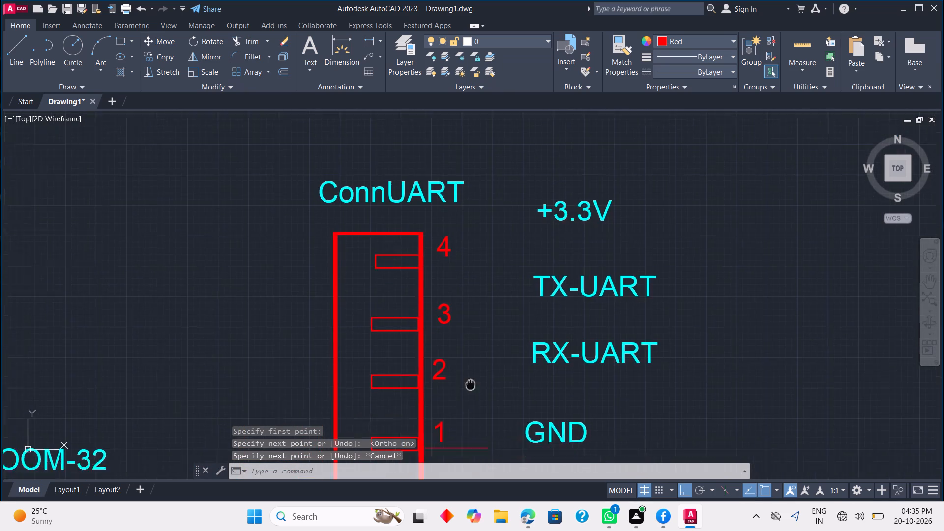
middle_drag(488, 348, 516, 292)
key(l)
key(space)
scroll(473, 289, up, 2)
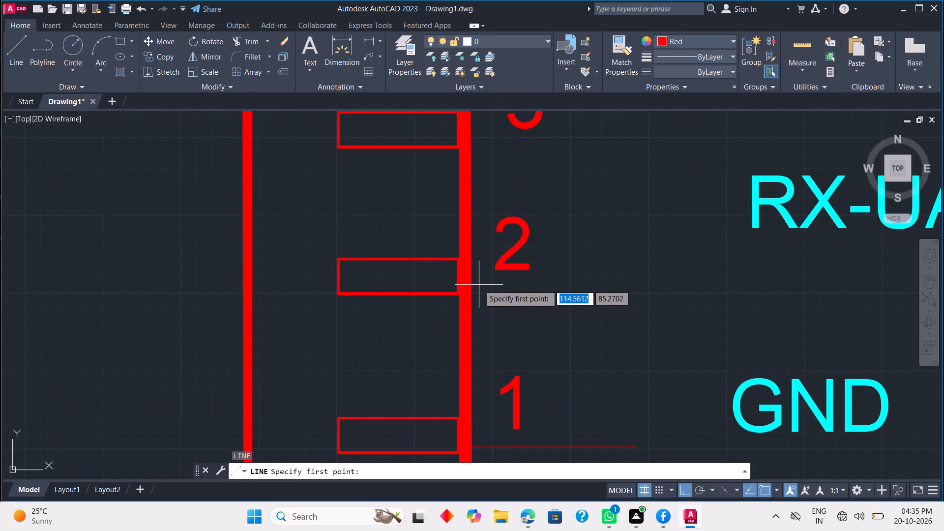
click(471, 288)
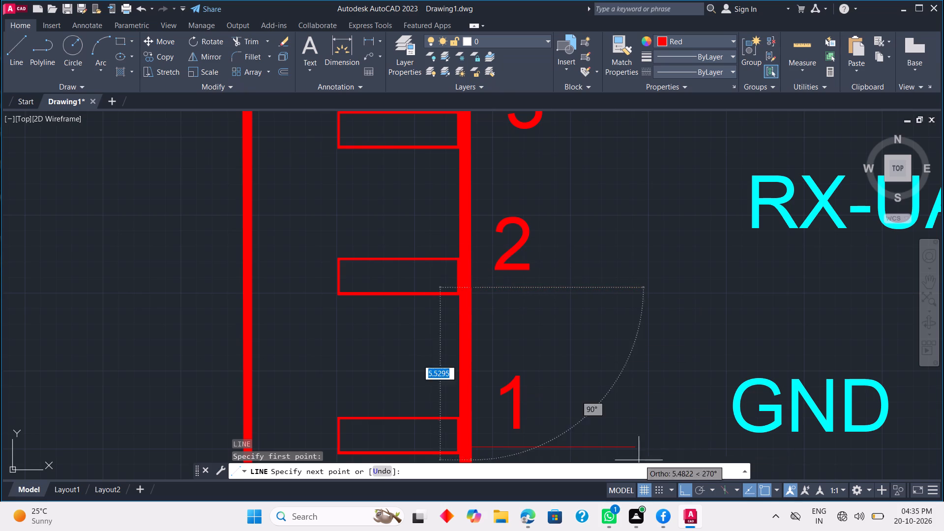
click(632, 324)
key(Escape)
Draw a horizontal red pin line about 5.28 units long at the UART connector's pin 3, ending in line with pin 2's line.
scroll(633, 314, down, 2)
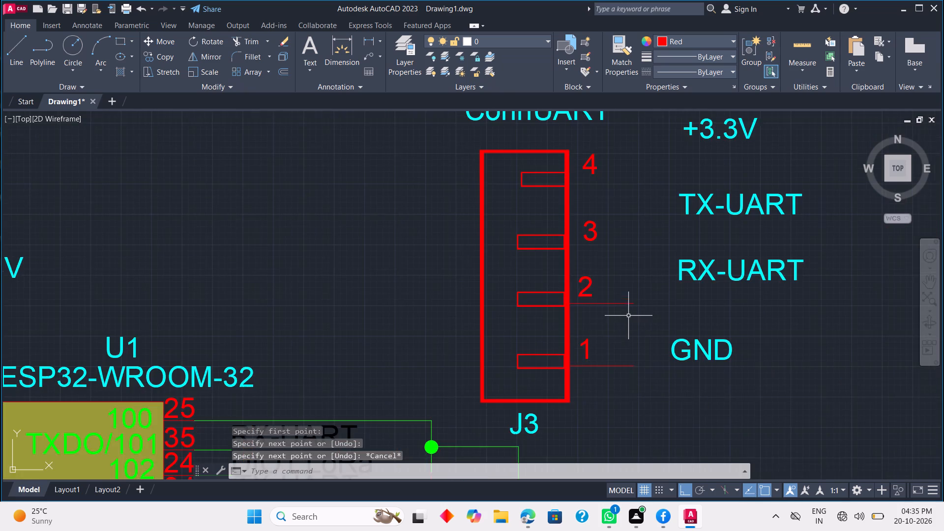
middle_drag(622, 315, 561, 403)
key(space)
scroll(507, 317, up, 2)
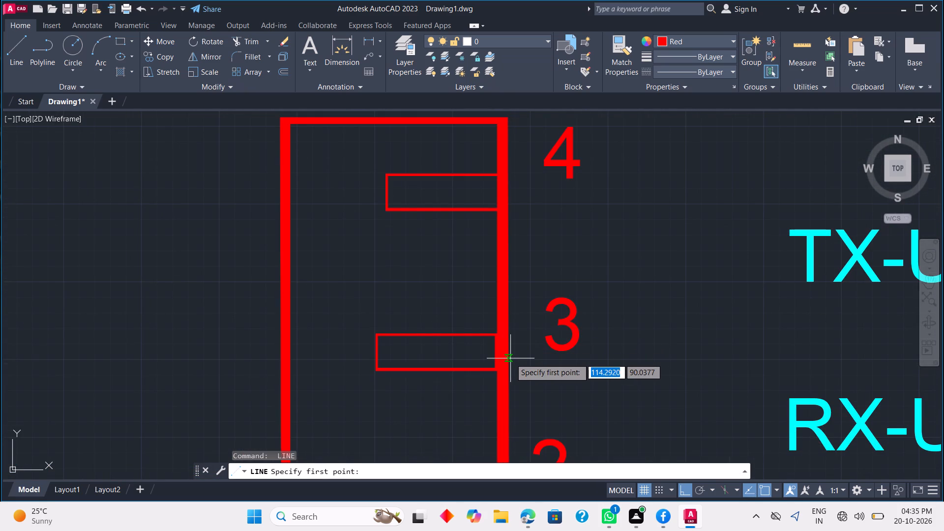
click(510, 362)
middle_drag(645, 387, 637, 292)
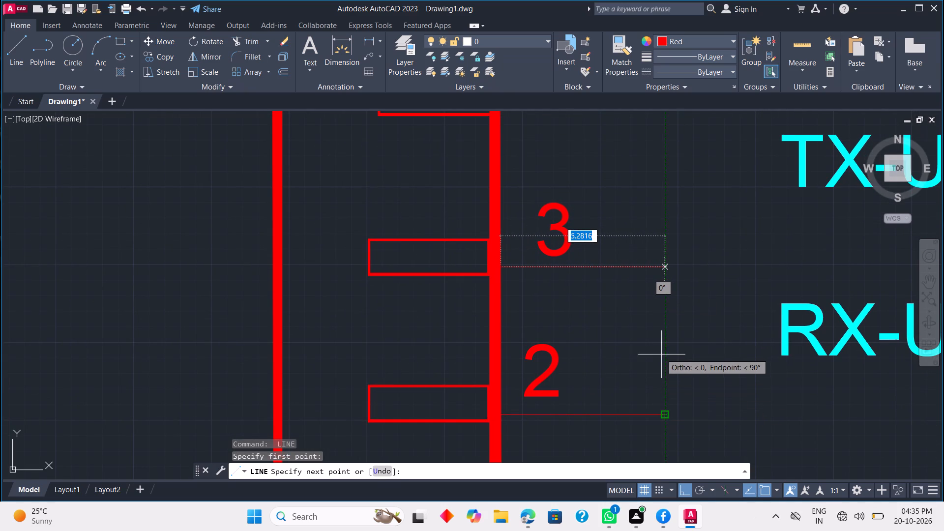
click(660, 350)
key(Escape)
Draw a horizontal red pin line at the UART connector's pin 4, ending in line with pin 3's line.
scroll(668, 346, down, 1)
middle_drag(668, 346, 621, 438)
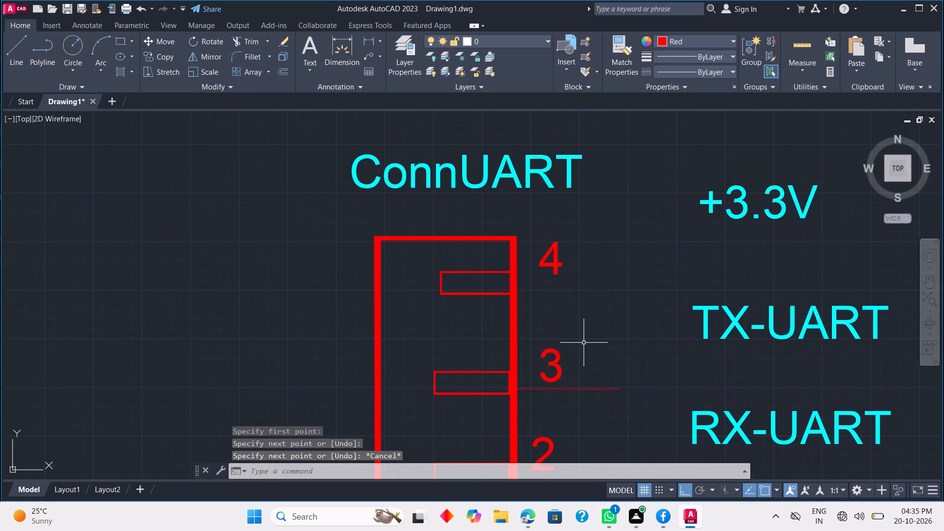
key(l)
key(space)
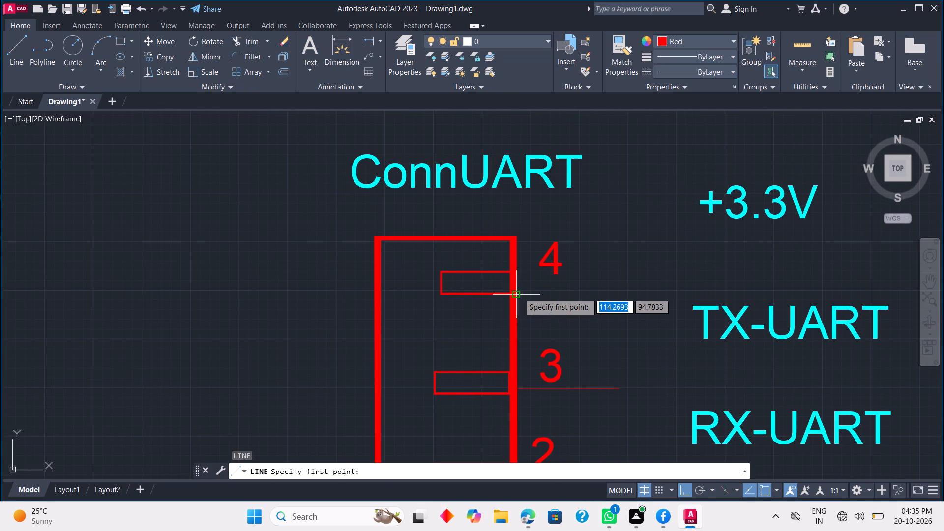
click(519, 293)
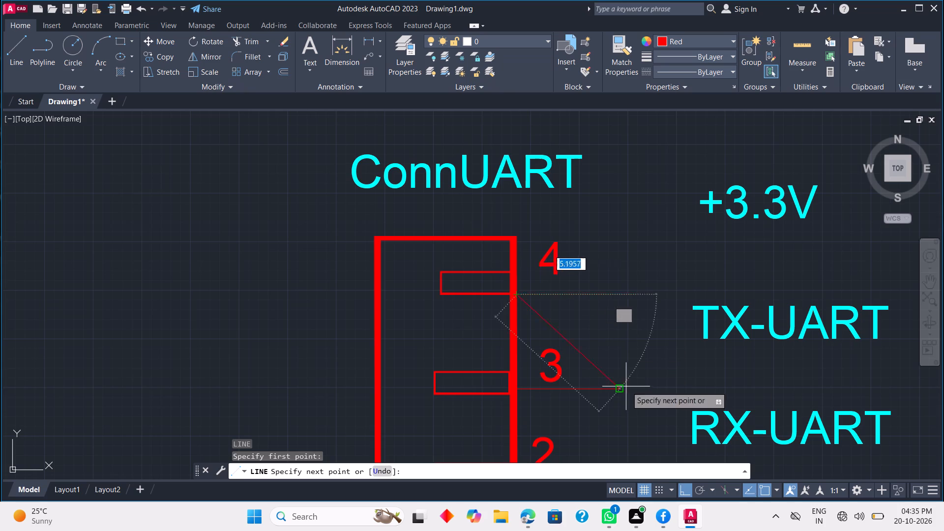
click(619, 351)
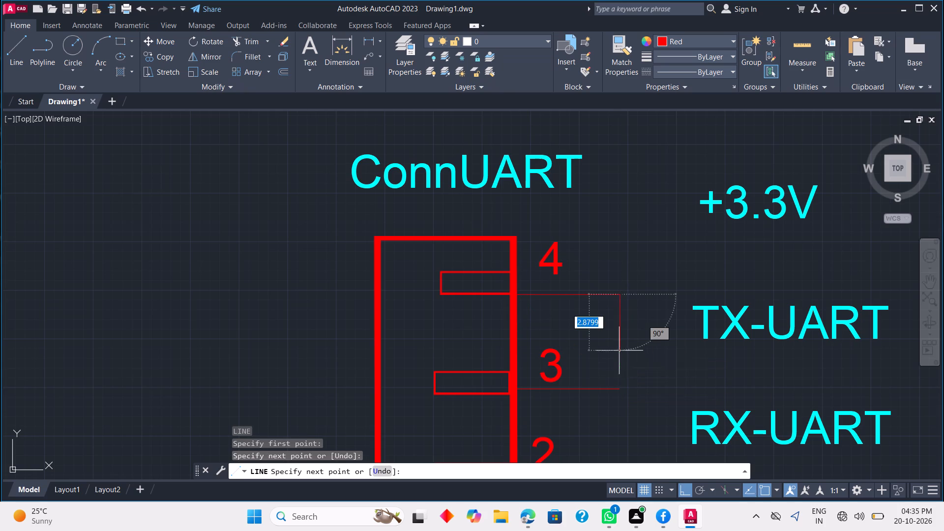
key(Escape)
Draw a stepped green wire from the end of pin 4's line: a short run outward, up to the +3.3V label's height, and outward again.
scroll(627, 341, down, 3)
middle_drag(648, 367, 587, 338)
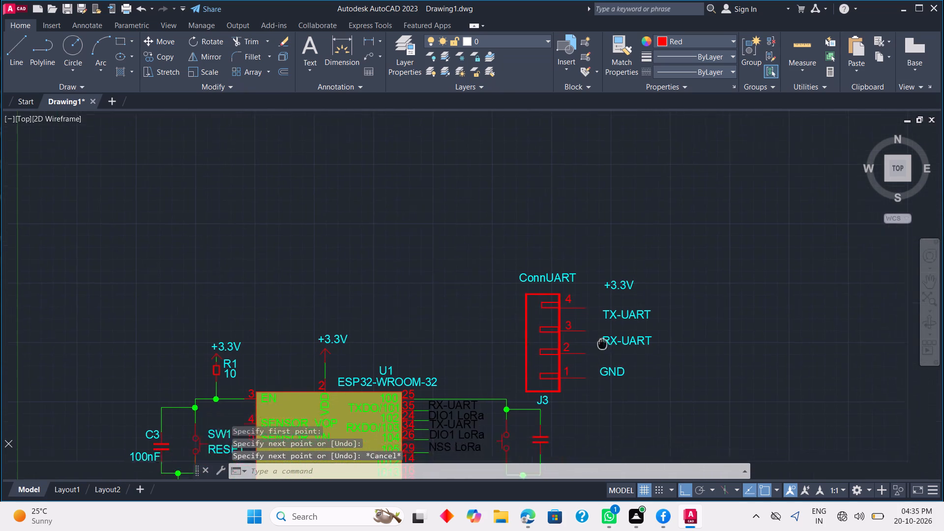
middle_drag(587, 338, 566, 329)
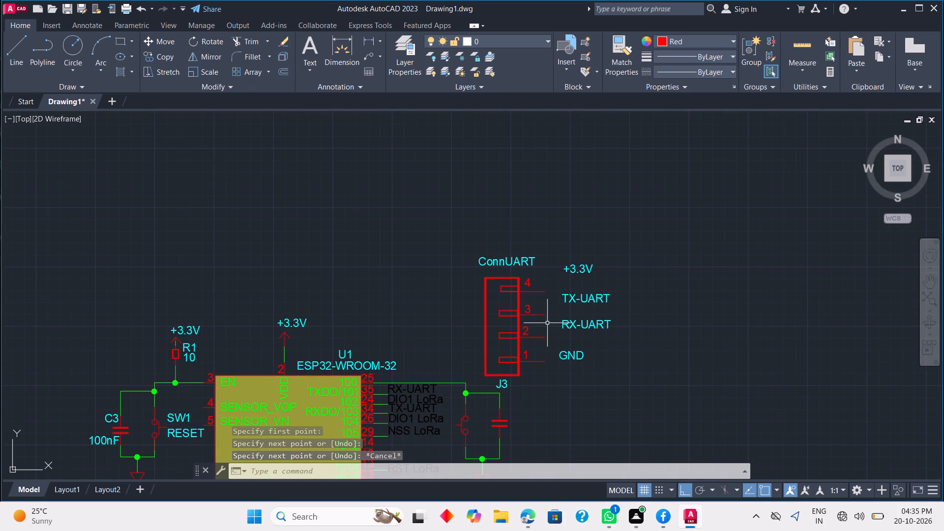
click(550, 312)
key(l)
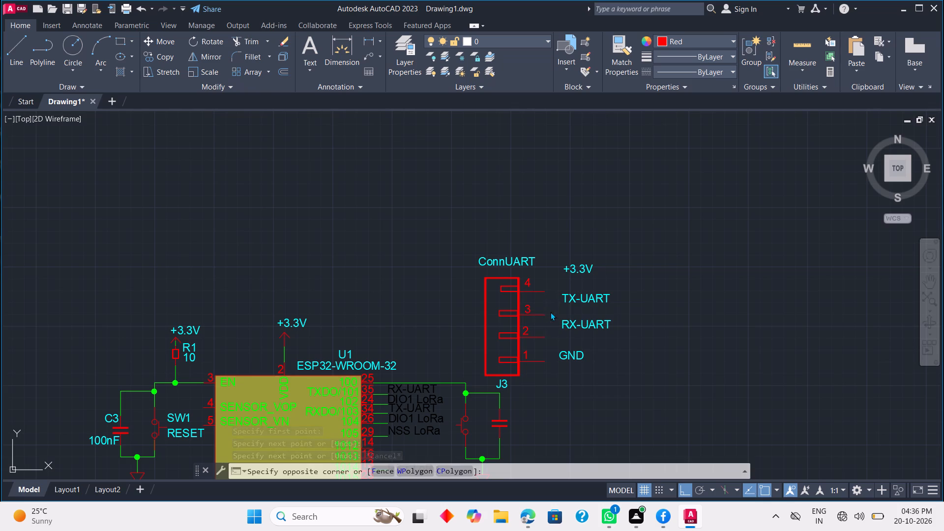
key(space)
click(690, 45)
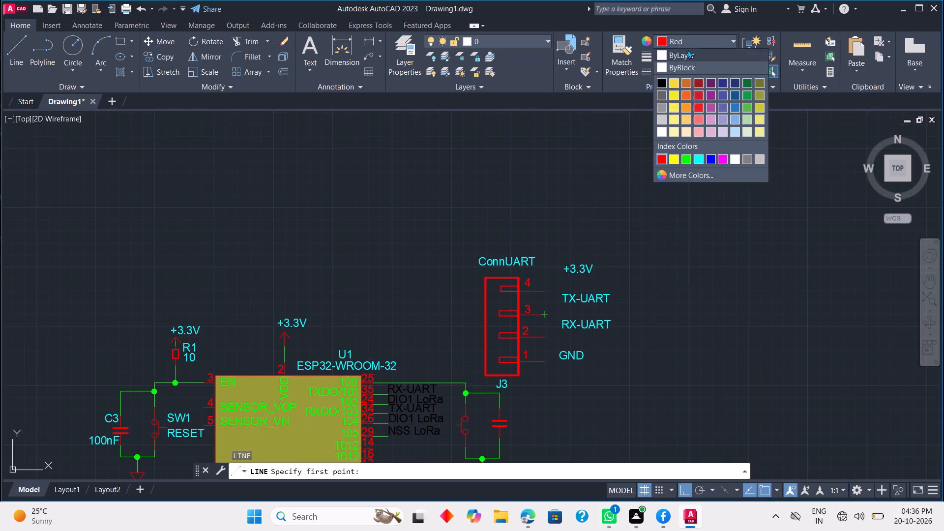
click(683, 160)
scroll(545, 296, up, 1)
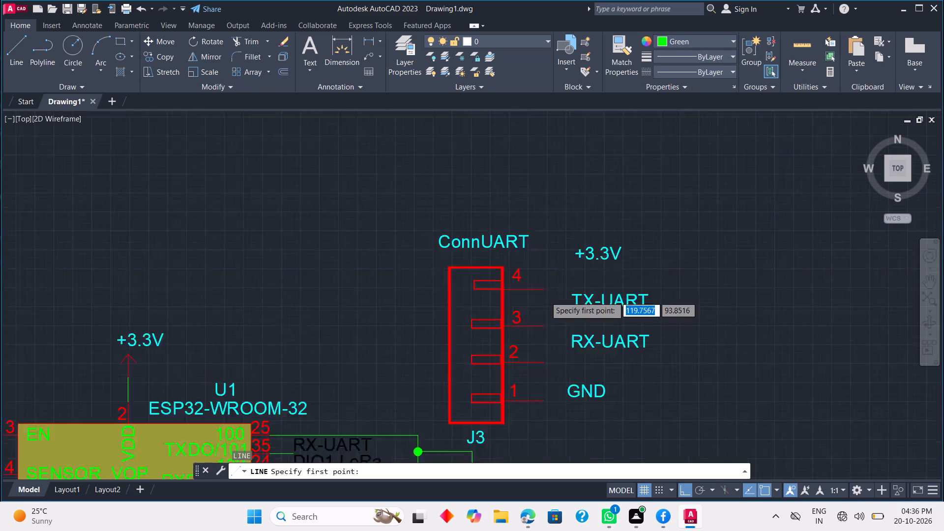
scroll(545, 296, up, 1)
click(546, 287)
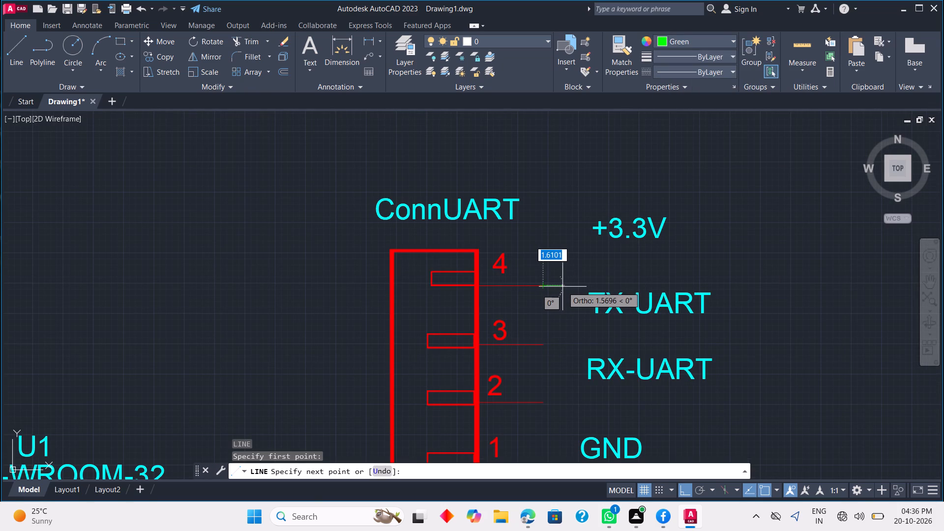
click(564, 287)
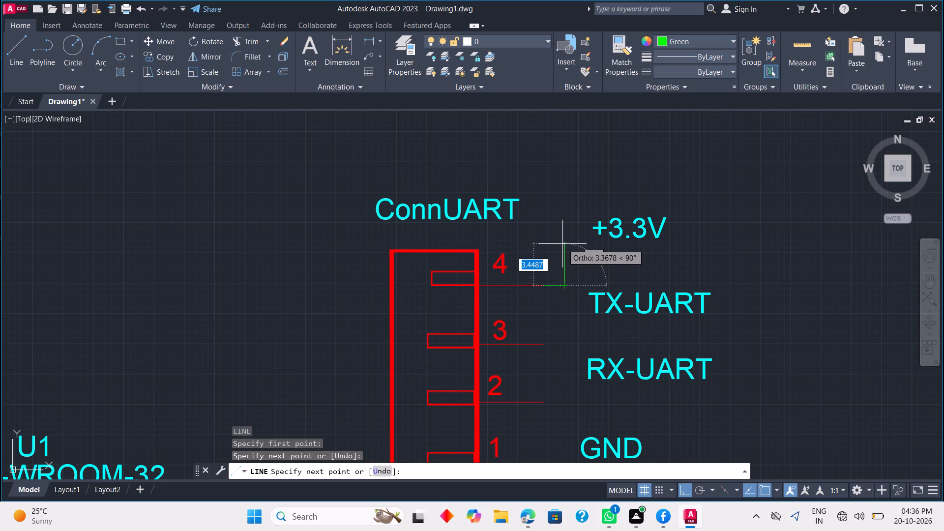
click(565, 231)
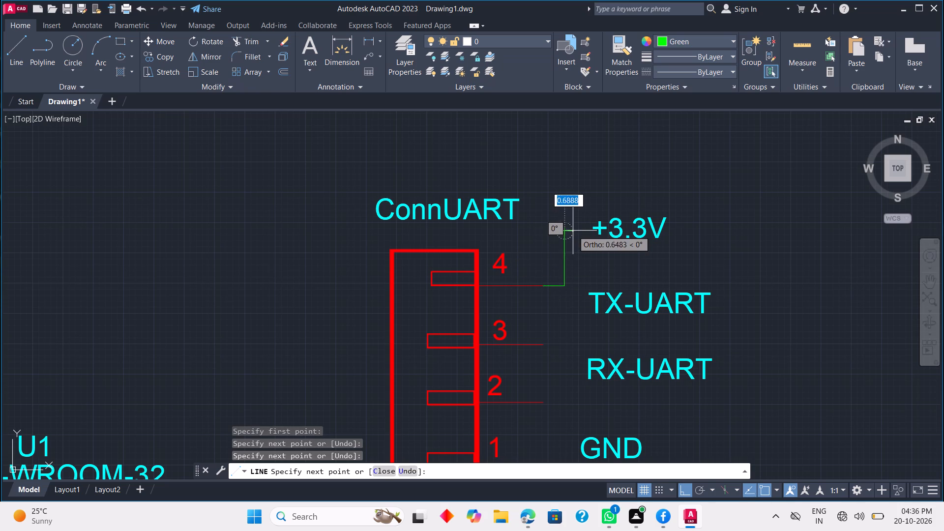
click(579, 231)
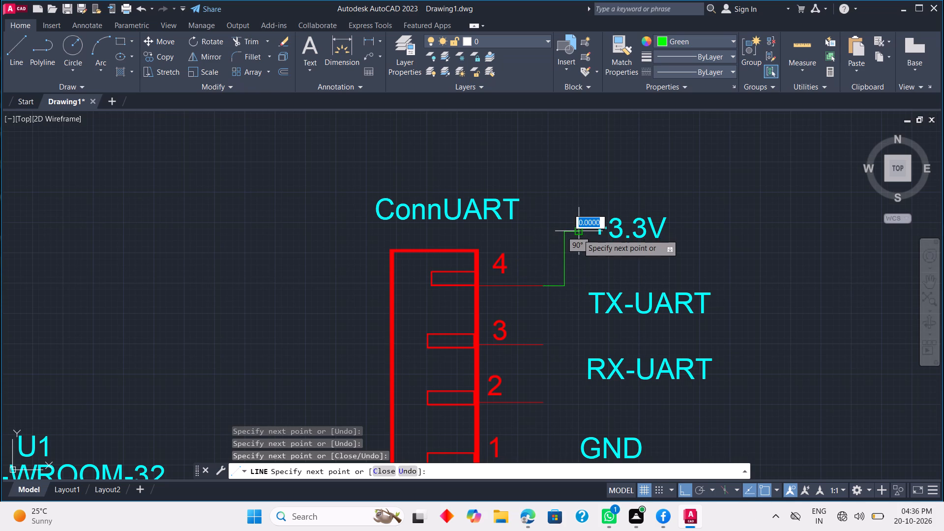
key(Escape)
Draw a red supply arrow from the end of pin 4's green wire: a short horizontal lead ending in a triangular head toward +3.3V.
scroll(580, 247, up, 4)
middle_drag(588, 218, 548, 310)
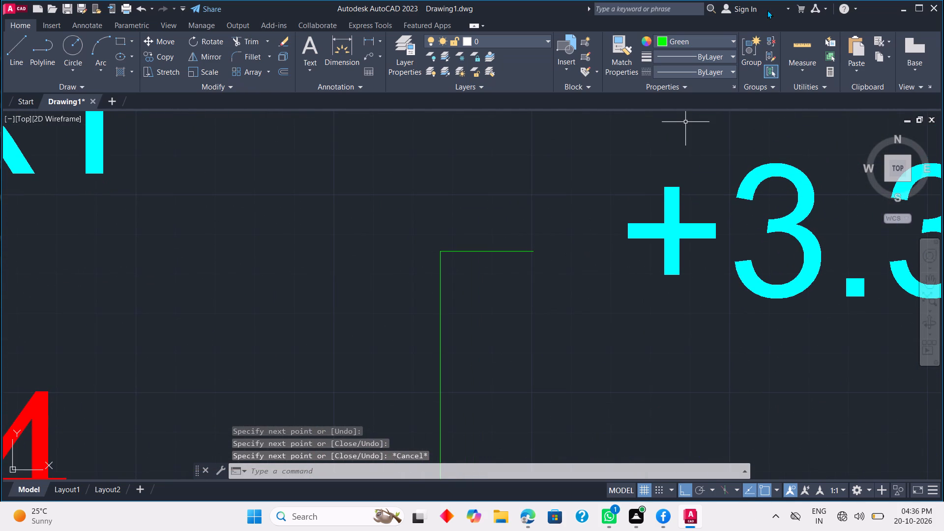
click(714, 41)
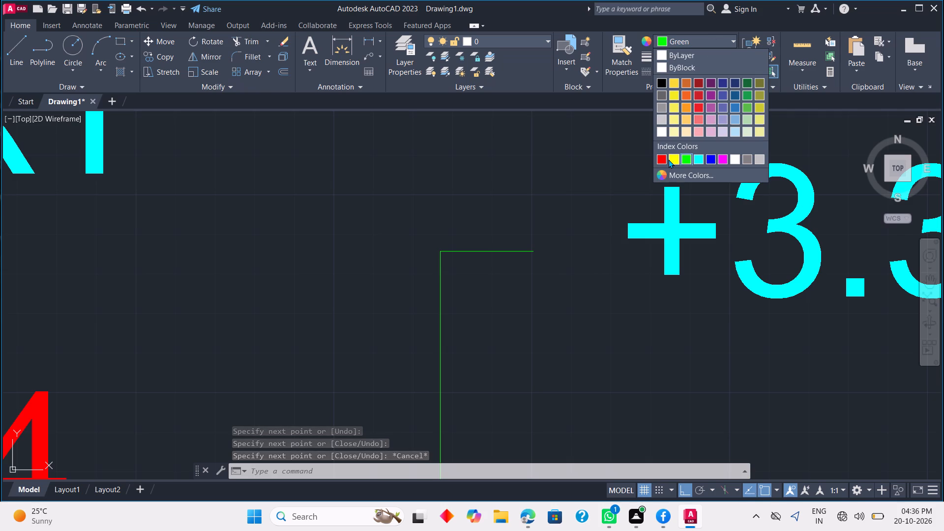
click(666, 159)
key(l)
key(space)
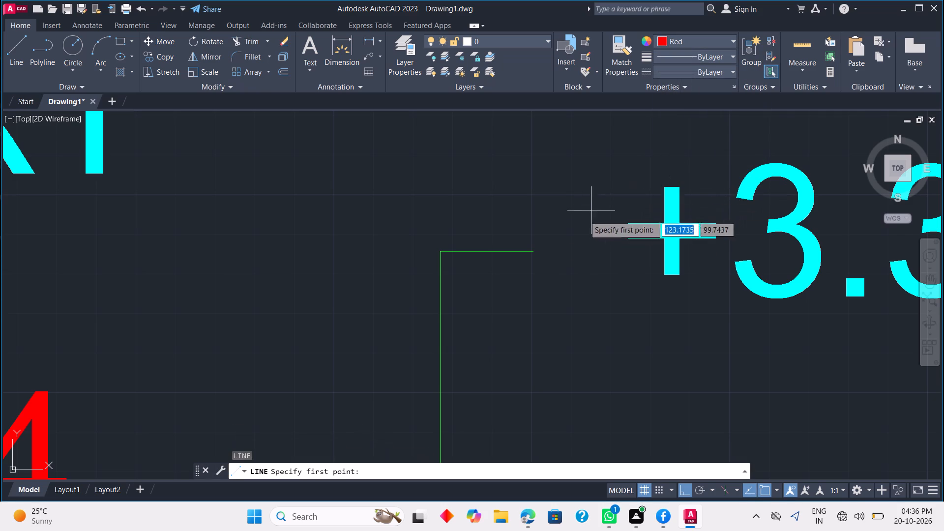
click(534, 249)
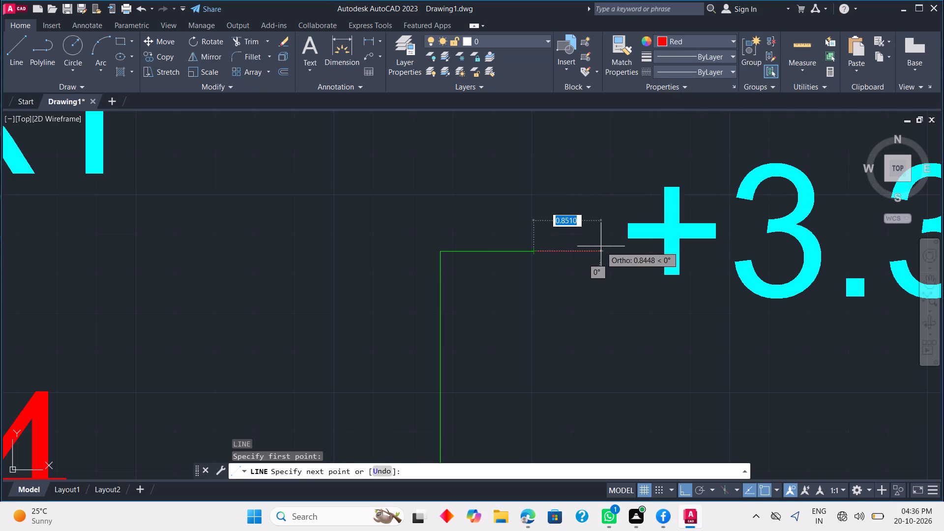
click(610, 246)
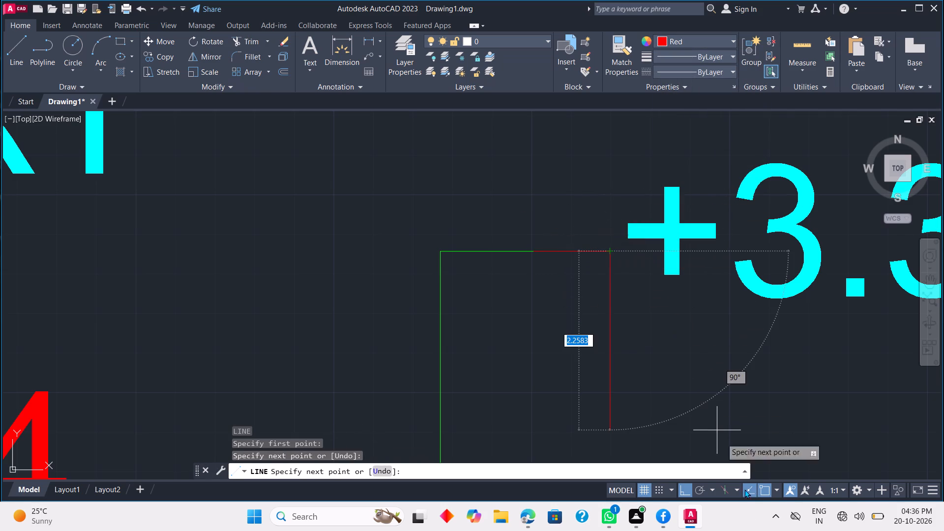
click(688, 491)
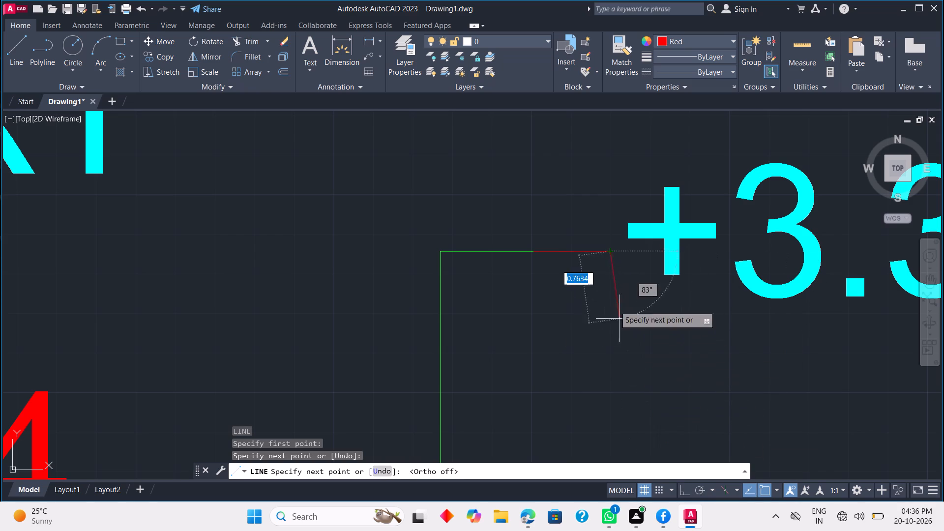
click(588, 269)
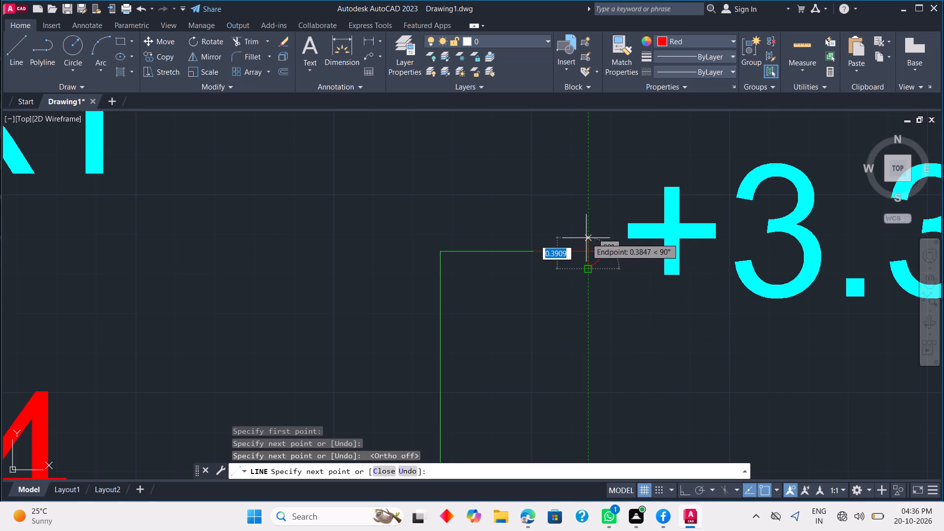
click(592, 236)
click(612, 251)
key(Escape)
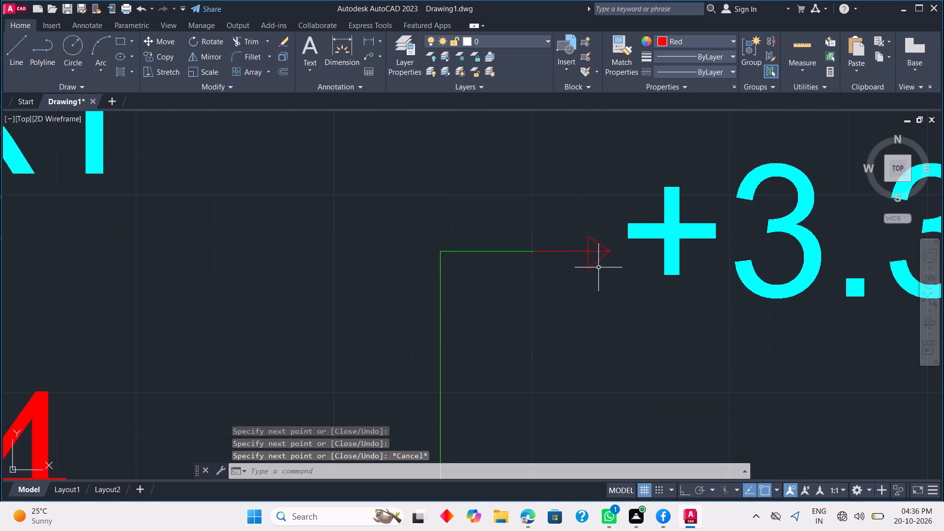
Trim both halves of the vertical back edge from the +3.3V arrowhead, leaving an open arrow.
scroll(597, 267, up, 2)
text(TR)
key(space)
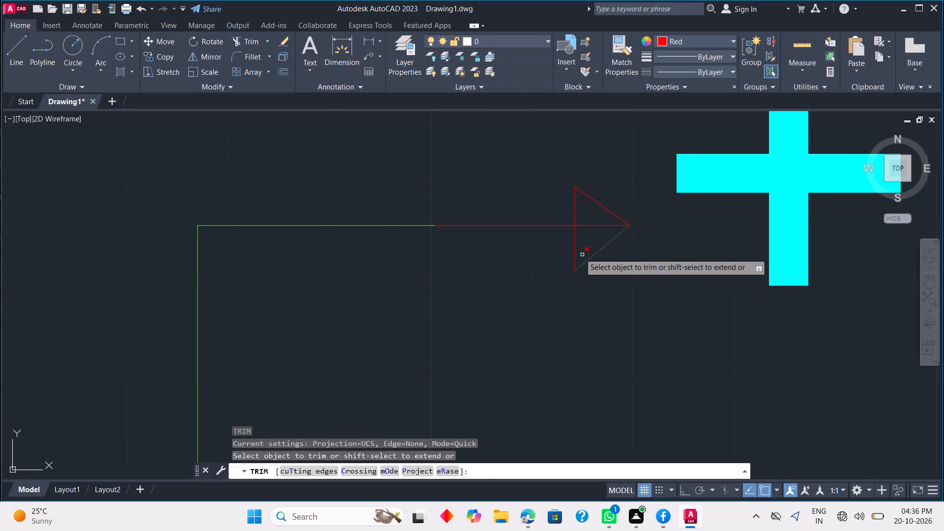
click(574, 248)
click(574, 202)
scroll(562, 243, down, 3)
scroll(540, 293, down, 2)
key(Escape)
scroll(542, 310, down, 1)
Move the TX-UART label down about 2.3 units so its base sits level with pin 3's line.
middle_drag(546, 323, 540, 283)
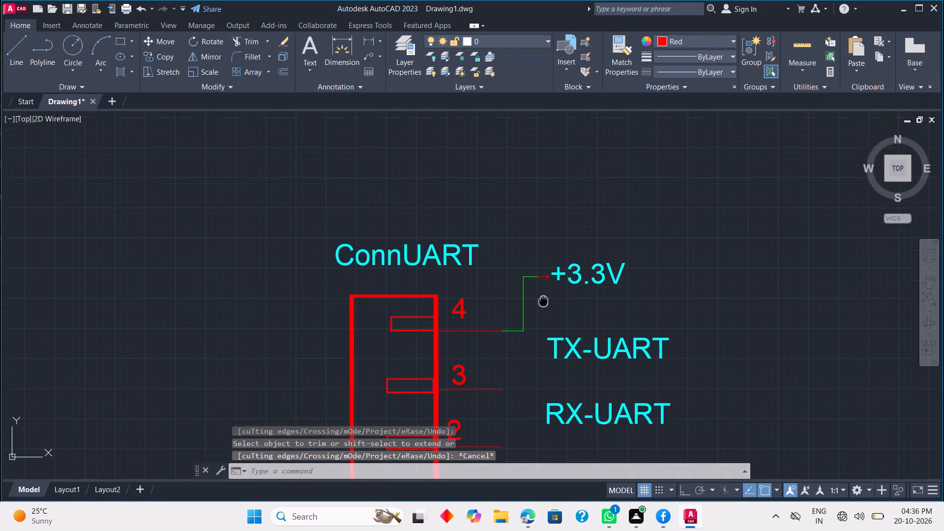
middle_drag(540, 283, 538, 228)
middle_drag(522, 312, 525, 267)
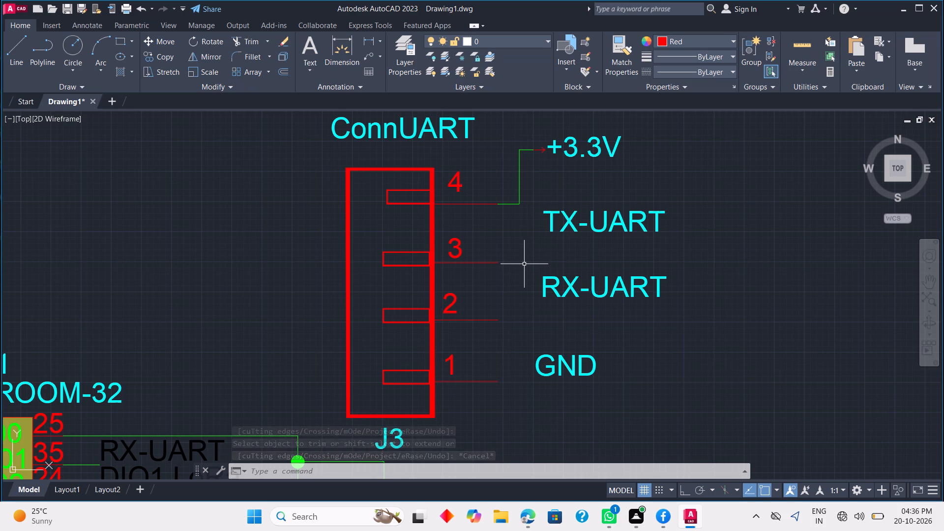
click(550, 231)
click(544, 232)
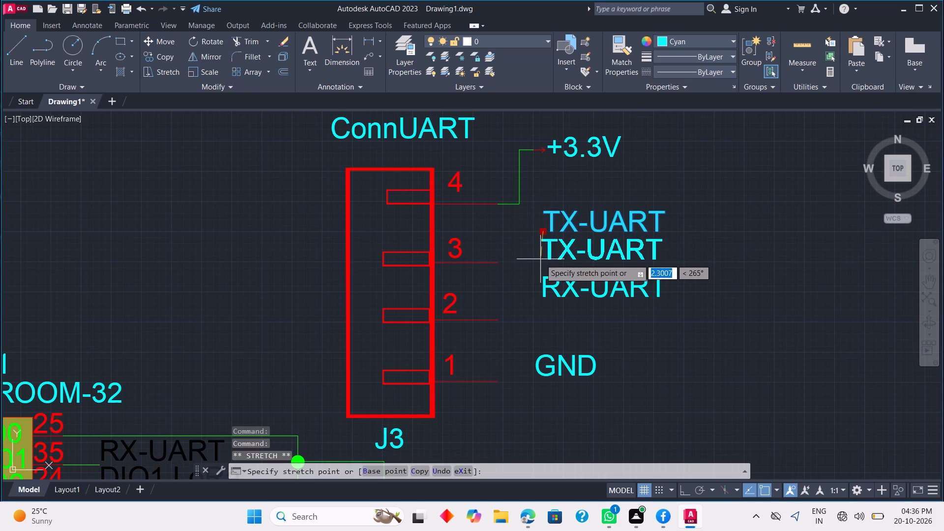
click(540, 259)
key(grave)
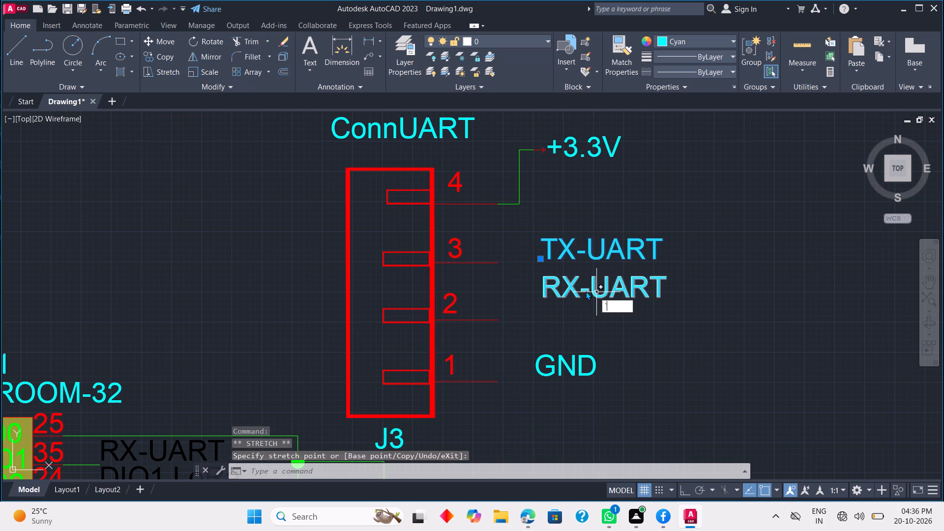
key(Escape)
key(Escape)
Move the RX-UART label down about 2.04 units so its base sits level with pin 2's line.
click(587, 290)
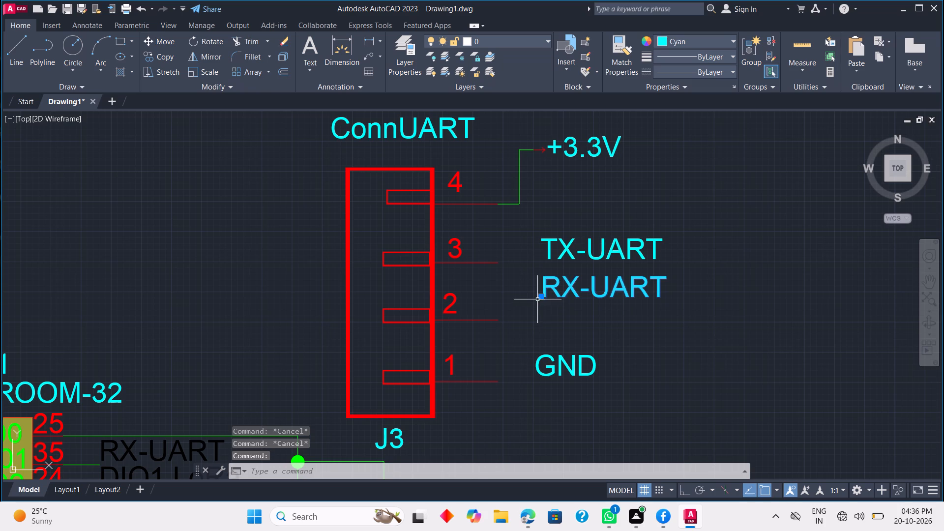
click(540, 296)
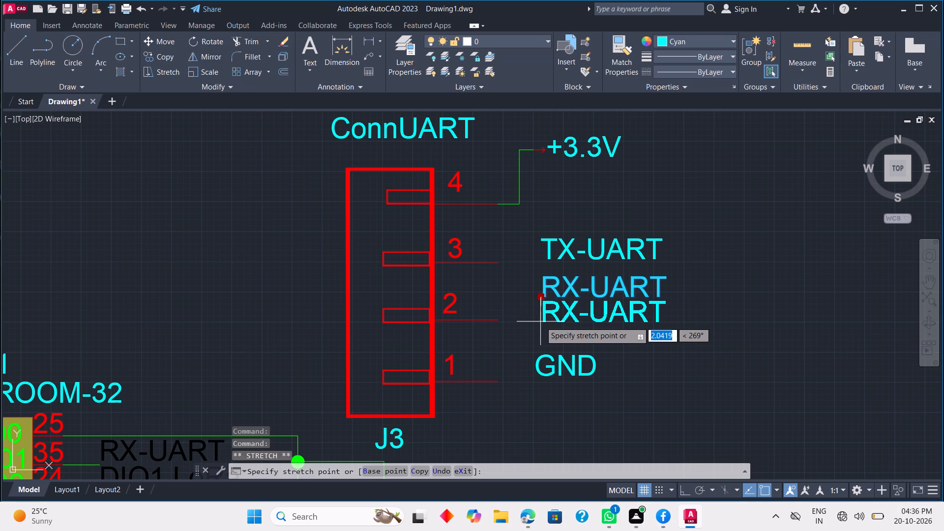
click(540, 322)
key(Escape)
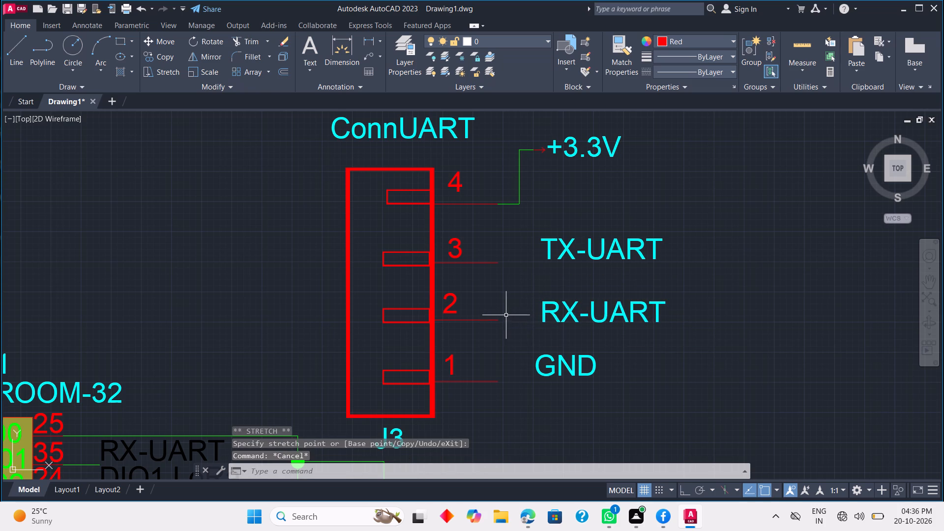
Draw a horizontal green wire from the end of pin 3's red line to the start of the TX-UART label.
key(l)
key(space)
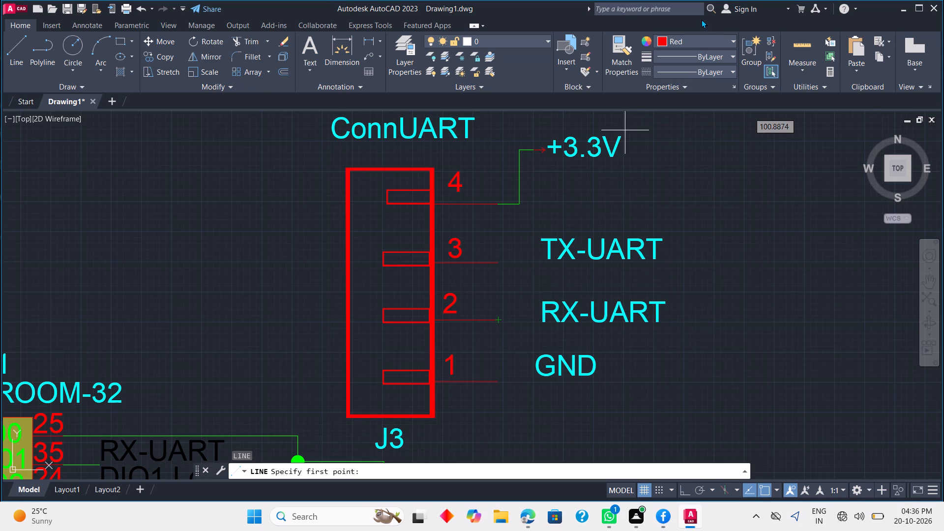
click(687, 44)
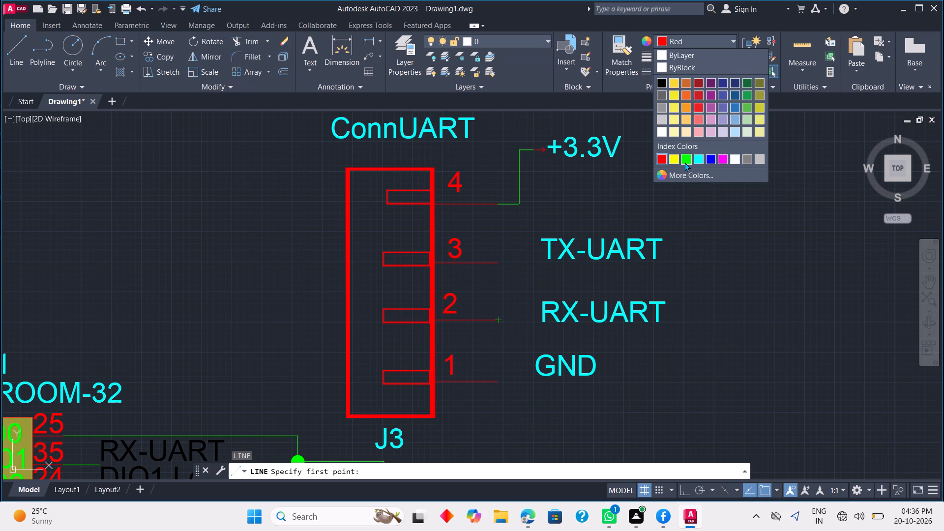
click(684, 162)
click(500, 262)
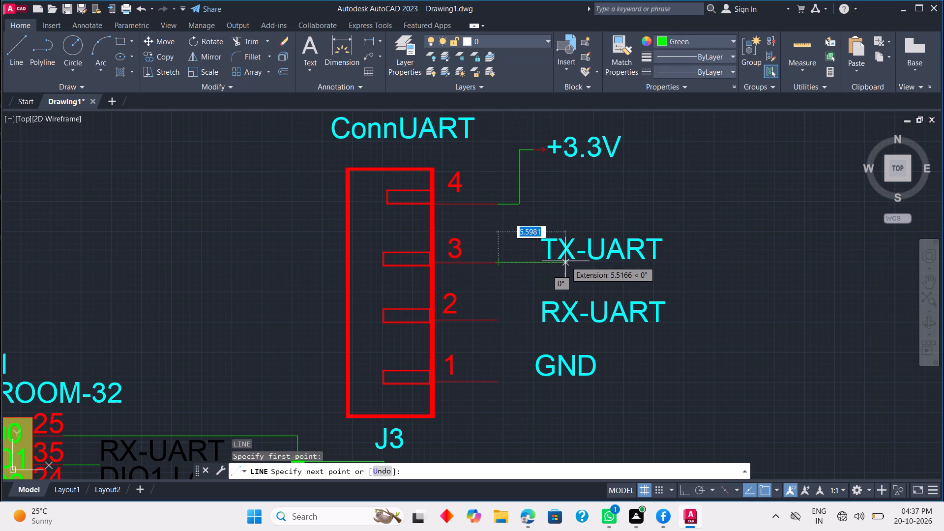
click(540, 260)
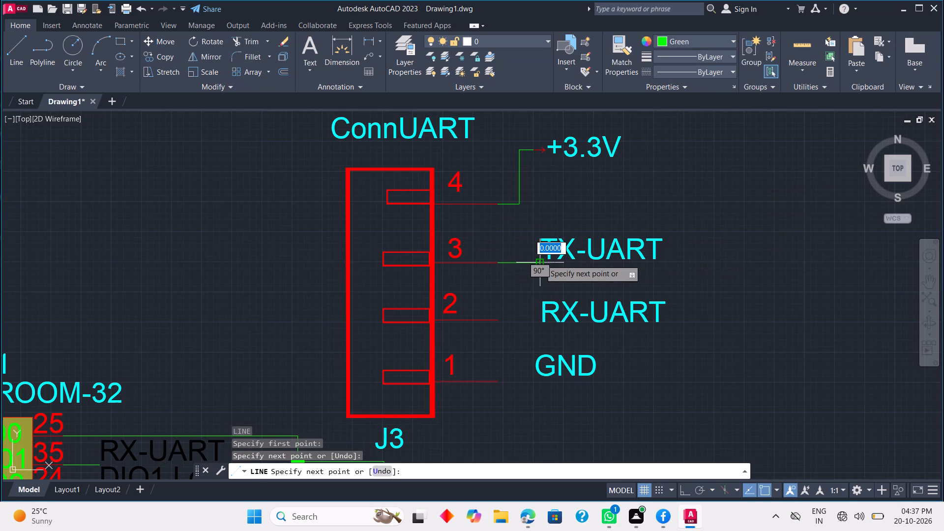
key(Escape)
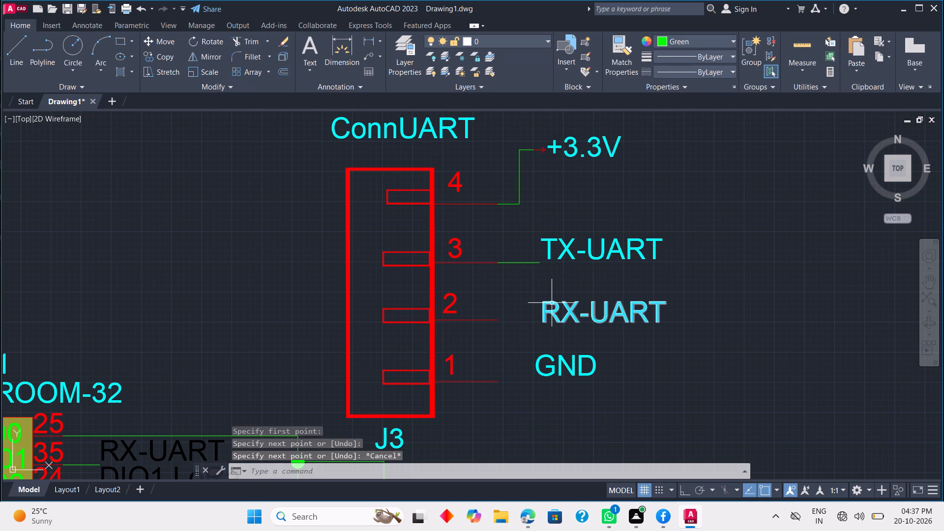
Draw a horizontal green wire about 3.48 units long from pin 2's line to the RX-UART label, ending in line with pin 3's wire.
key(l)
key(space)
click(501, 320)
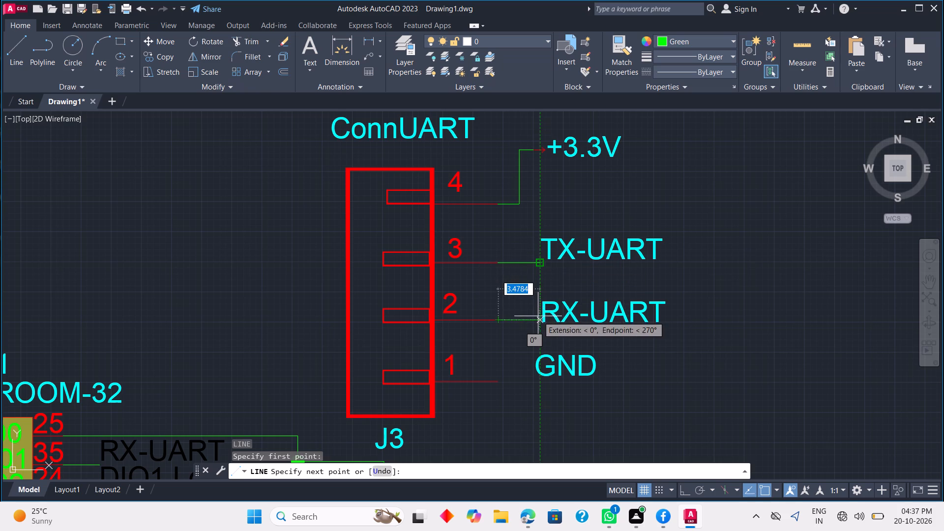
click(538, 316)
key(Escape)
Draw a horizontal green wire about 1.7 units long from the end of pin 1's red line toward the GND label.
middle_drag(523, 339, 553, 248)
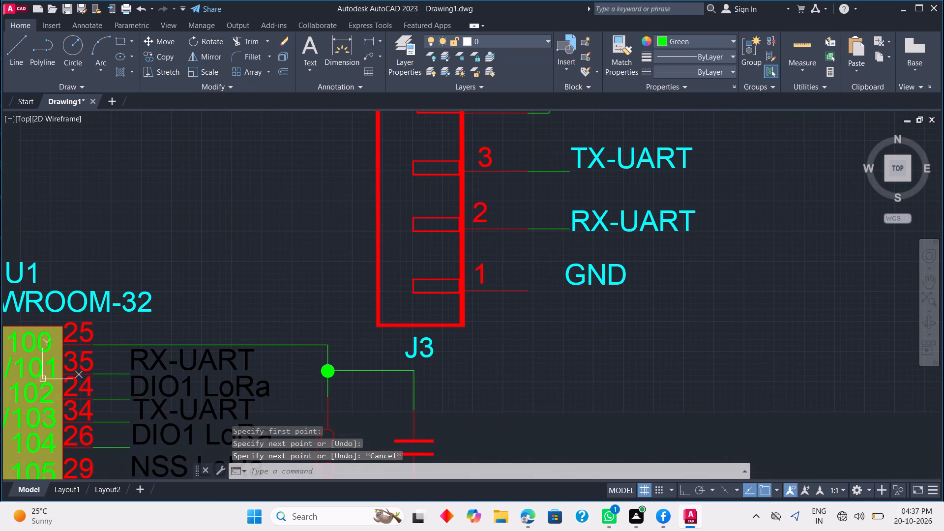
scroll(513, 317, up, 2)
middle_drag(549, 273, 550, 285)
text(L)
key(space)
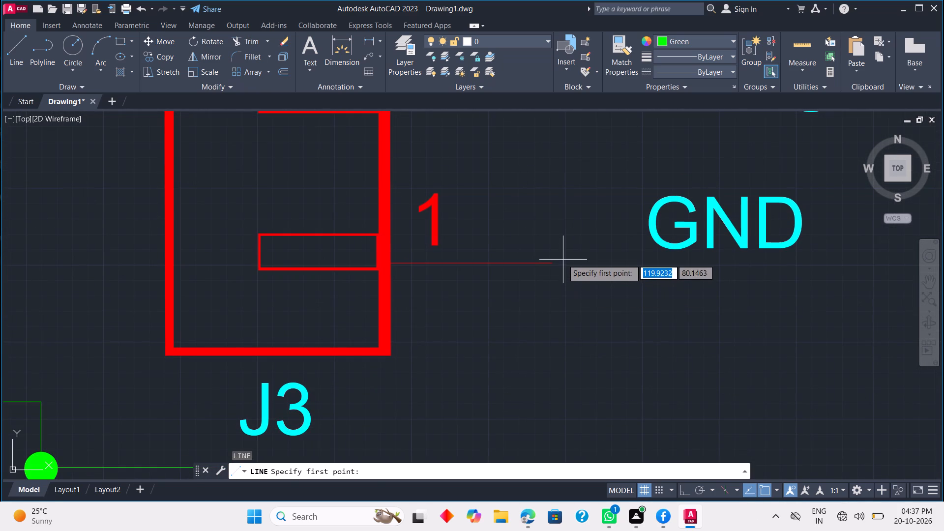
click(550, 265)
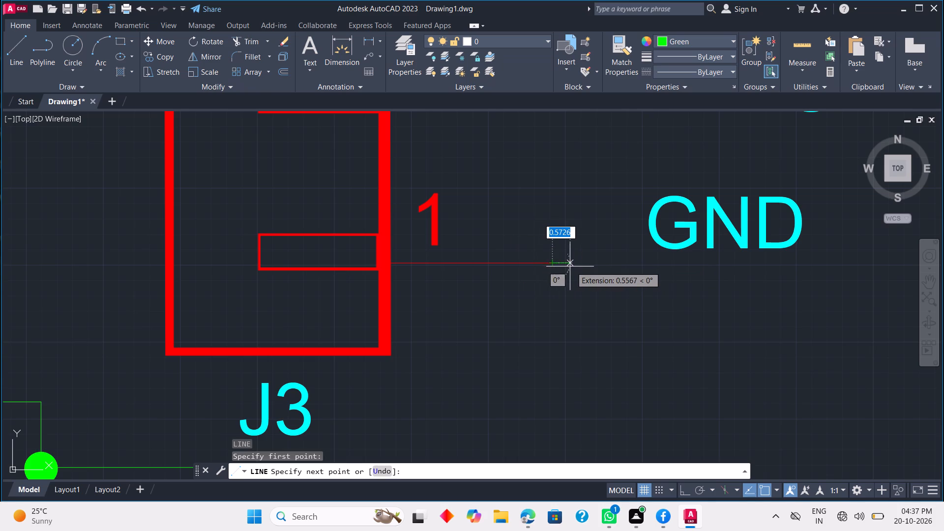
click(606, 262)
key(Escape)
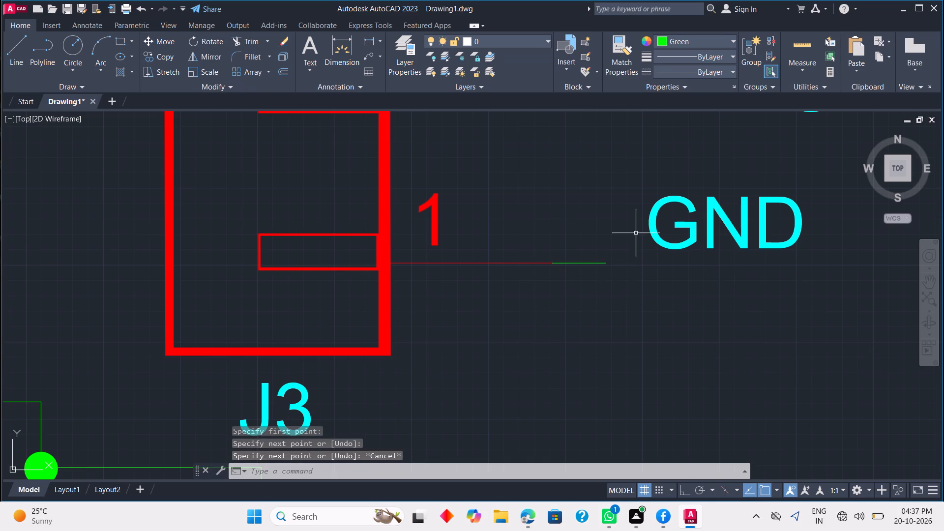
Draw a red ground symbol at the end of pin 1's green wire: a short horizontal lead and a closed triangle about 0.57 units deep.
click(693, 46)
click(661, 157)
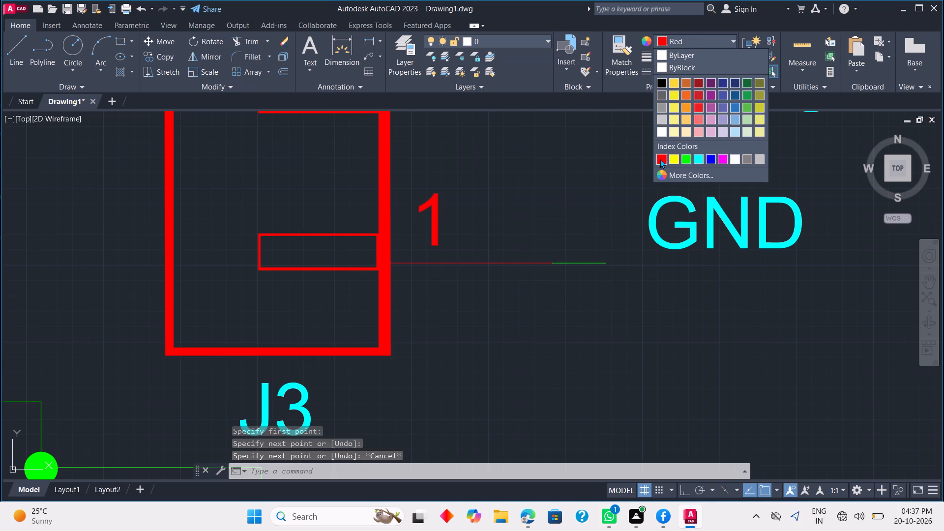
key(space)
click(601, 262)
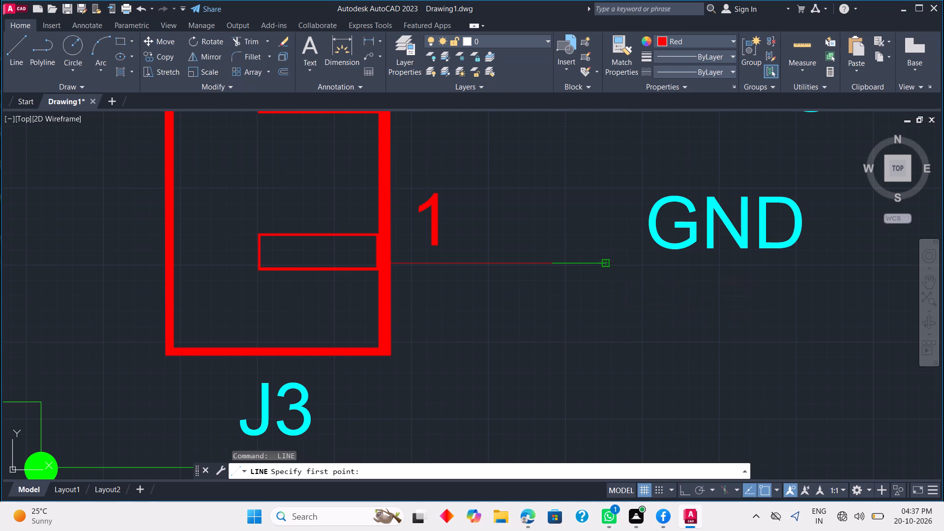
click(632, 264)
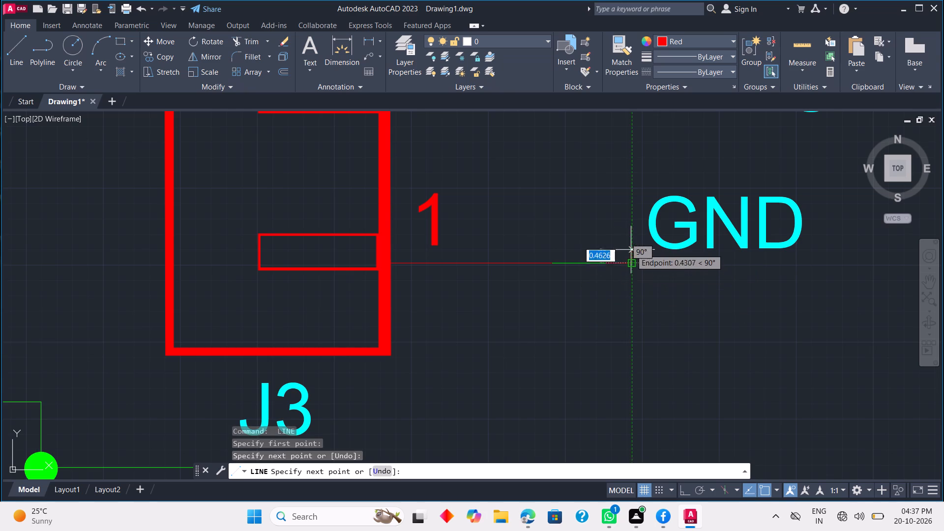
click(631, 245)
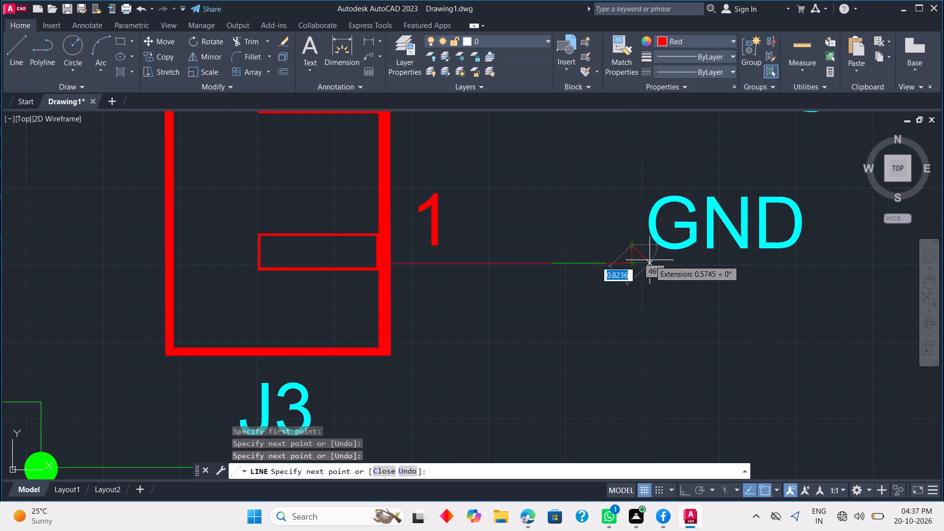
click(649, 260)
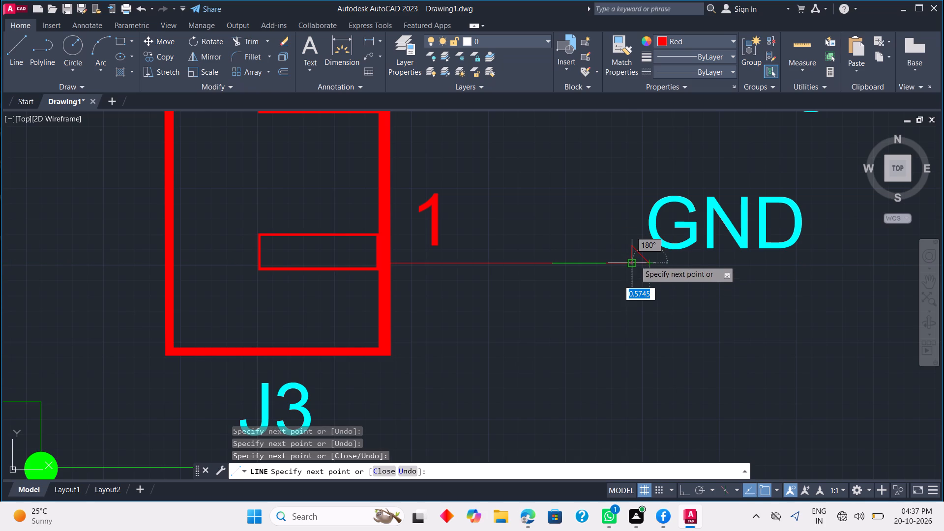
click(632, 282)
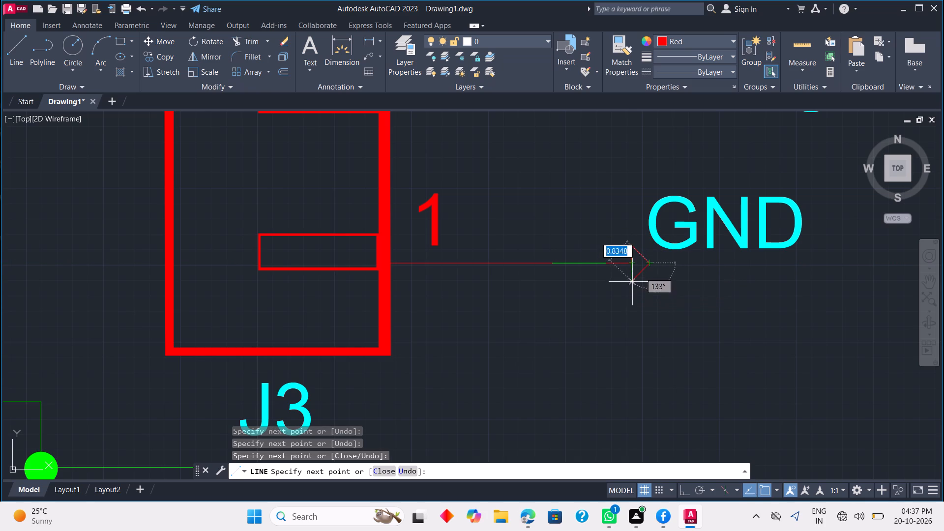
click(632, 264)
key(Escape)
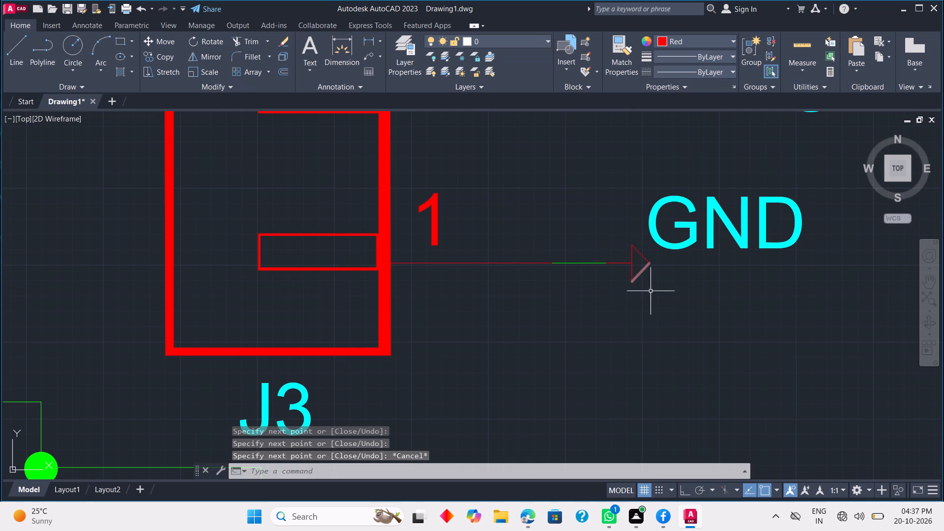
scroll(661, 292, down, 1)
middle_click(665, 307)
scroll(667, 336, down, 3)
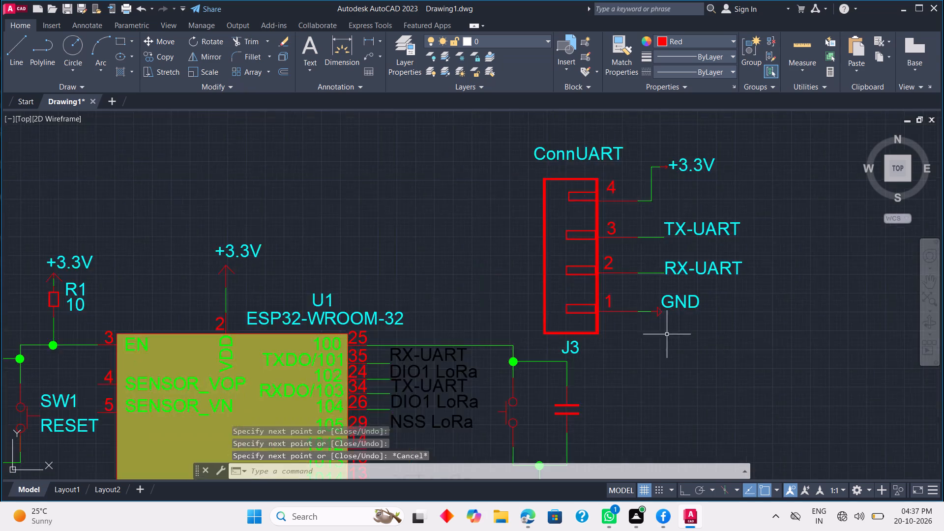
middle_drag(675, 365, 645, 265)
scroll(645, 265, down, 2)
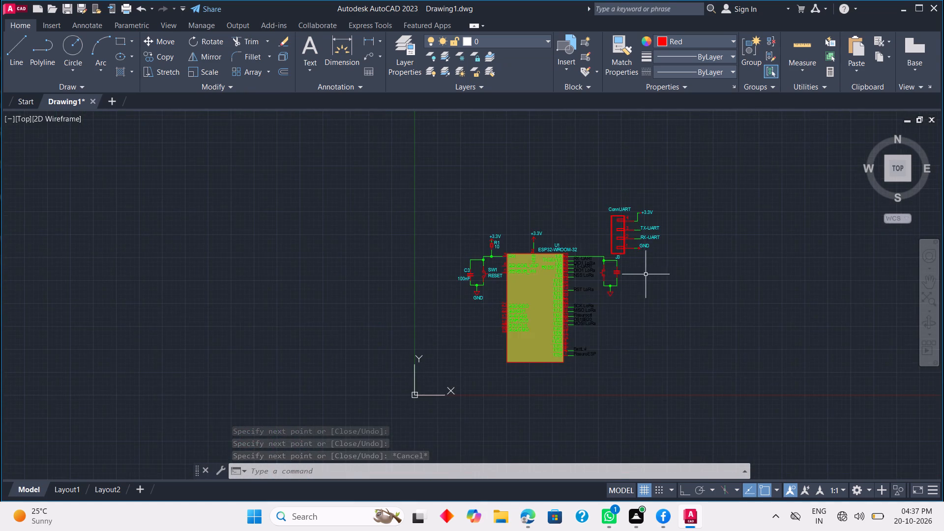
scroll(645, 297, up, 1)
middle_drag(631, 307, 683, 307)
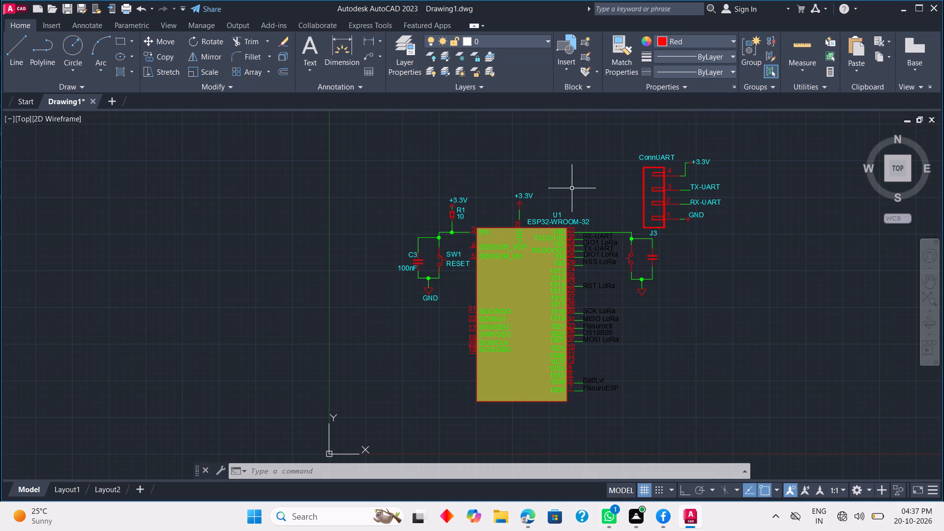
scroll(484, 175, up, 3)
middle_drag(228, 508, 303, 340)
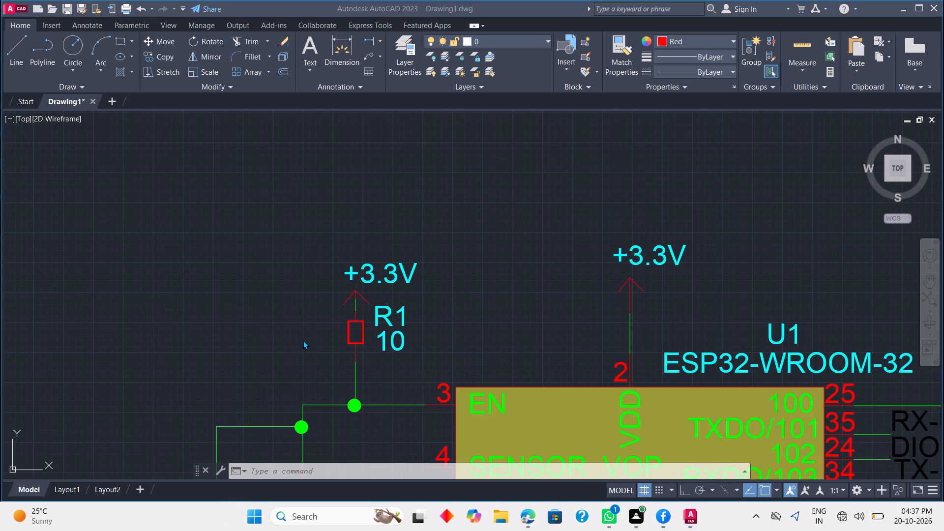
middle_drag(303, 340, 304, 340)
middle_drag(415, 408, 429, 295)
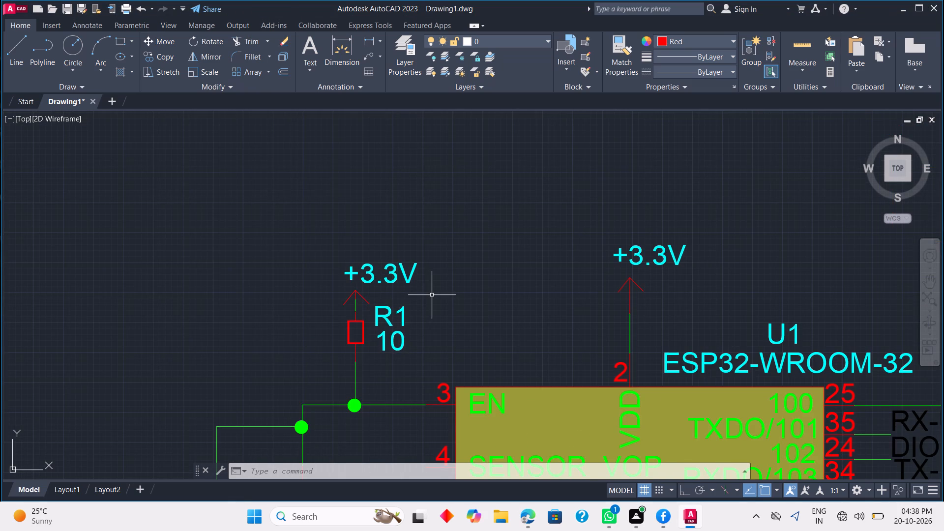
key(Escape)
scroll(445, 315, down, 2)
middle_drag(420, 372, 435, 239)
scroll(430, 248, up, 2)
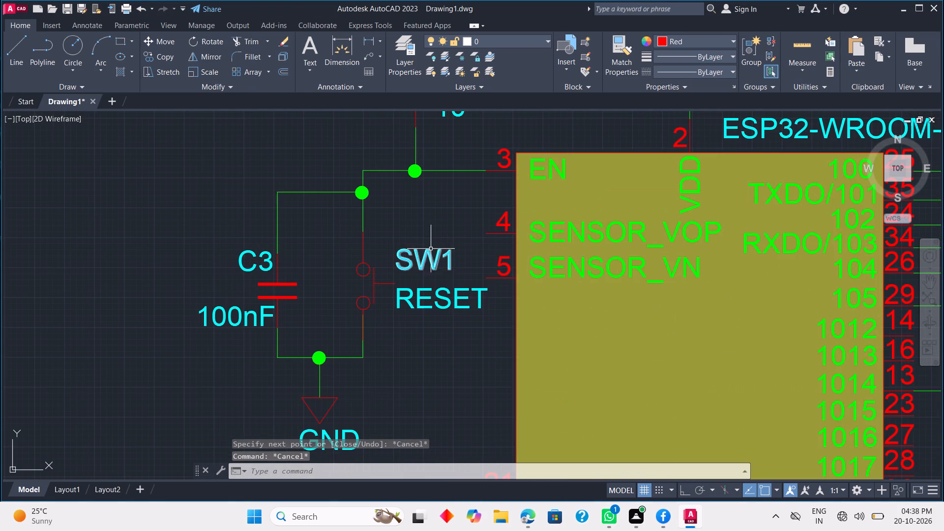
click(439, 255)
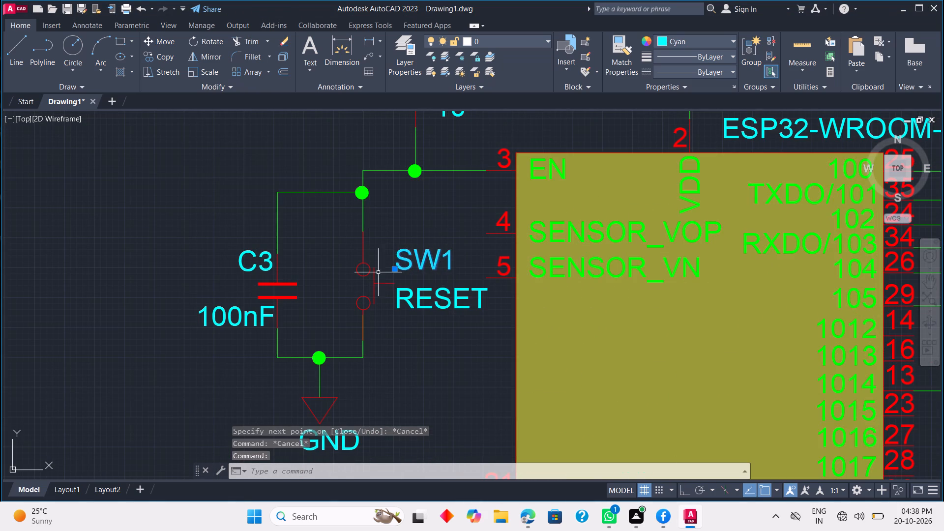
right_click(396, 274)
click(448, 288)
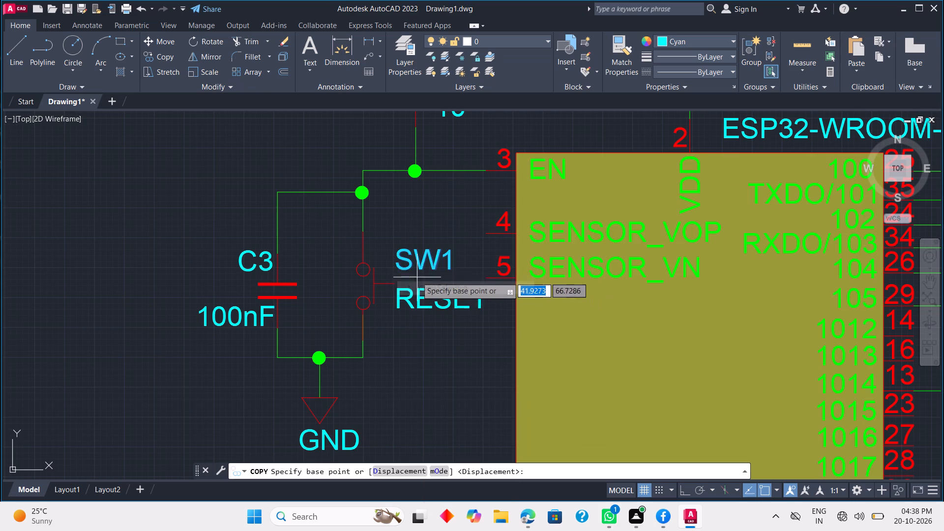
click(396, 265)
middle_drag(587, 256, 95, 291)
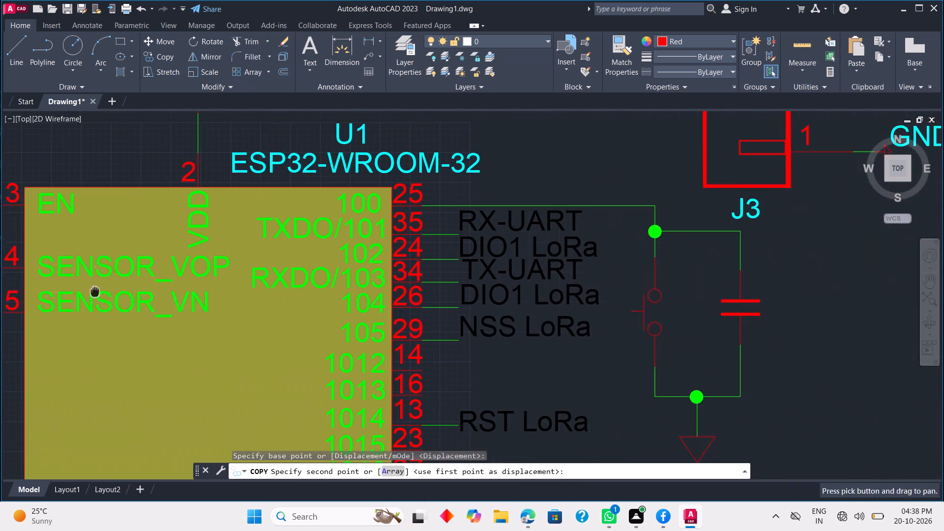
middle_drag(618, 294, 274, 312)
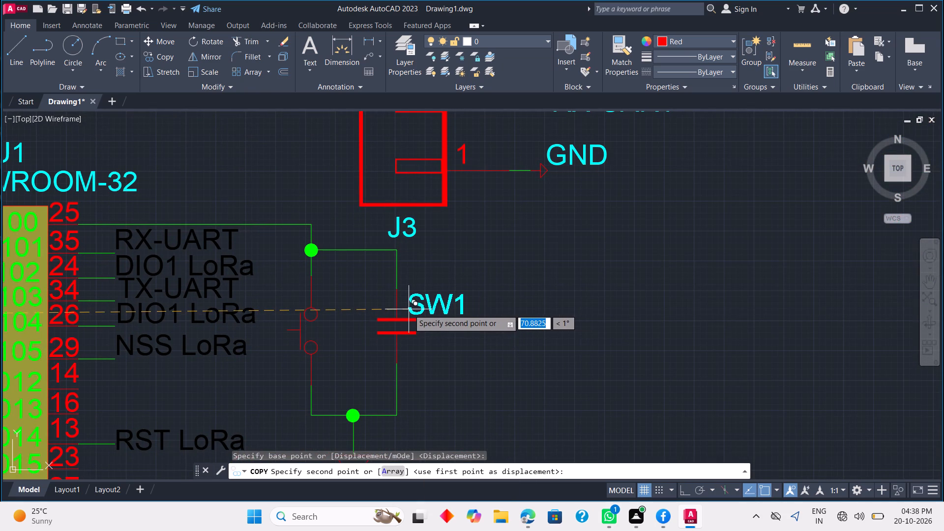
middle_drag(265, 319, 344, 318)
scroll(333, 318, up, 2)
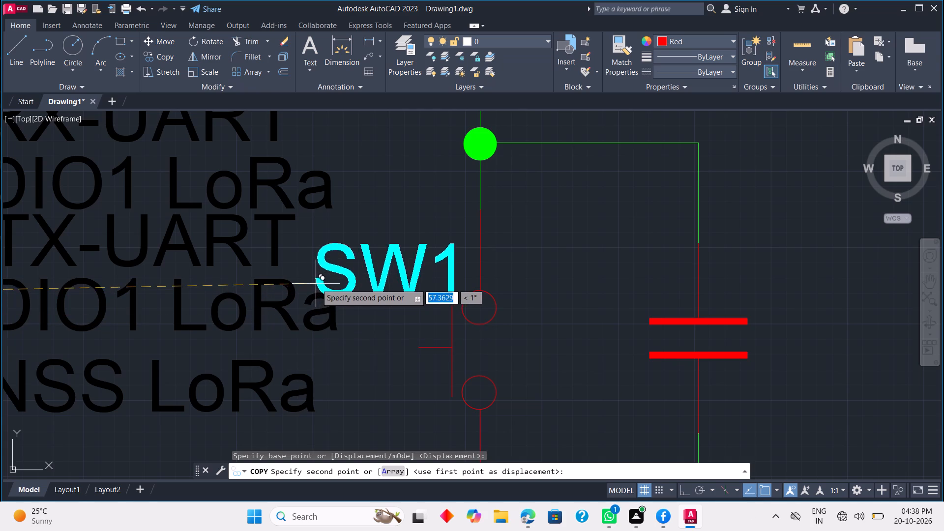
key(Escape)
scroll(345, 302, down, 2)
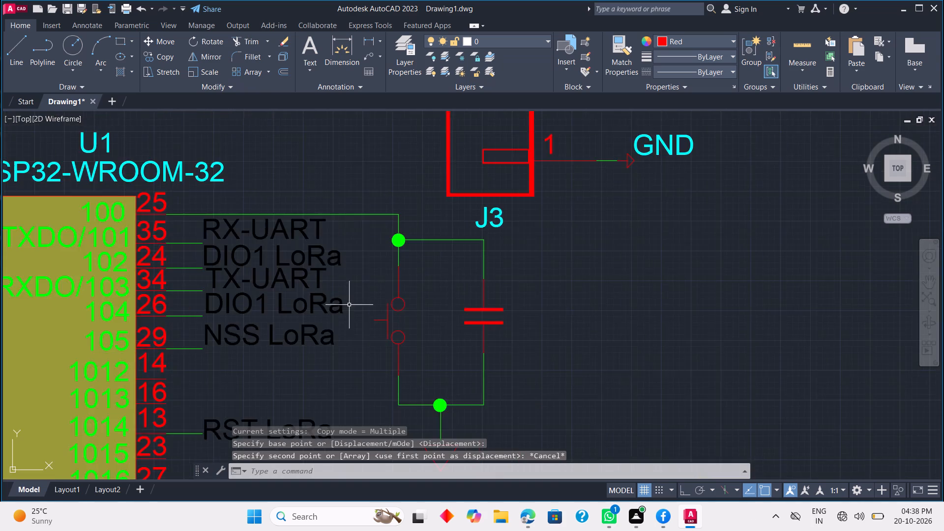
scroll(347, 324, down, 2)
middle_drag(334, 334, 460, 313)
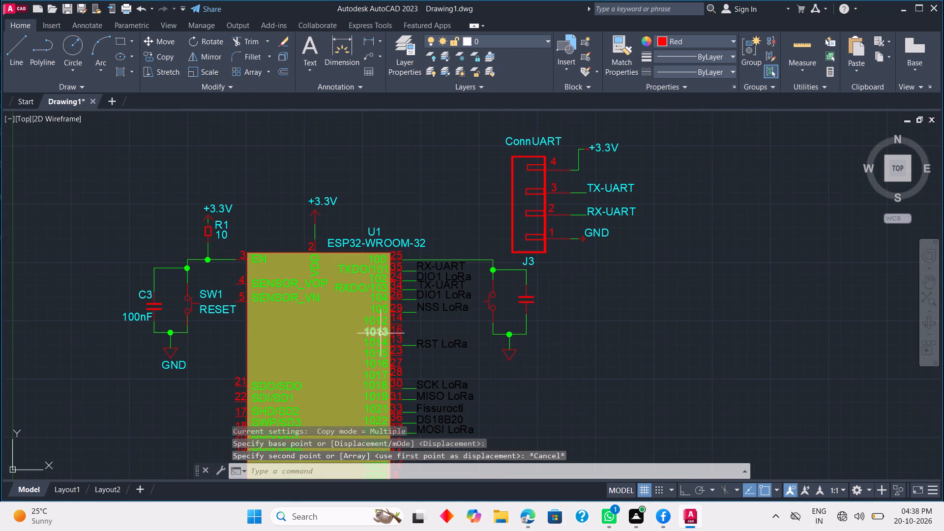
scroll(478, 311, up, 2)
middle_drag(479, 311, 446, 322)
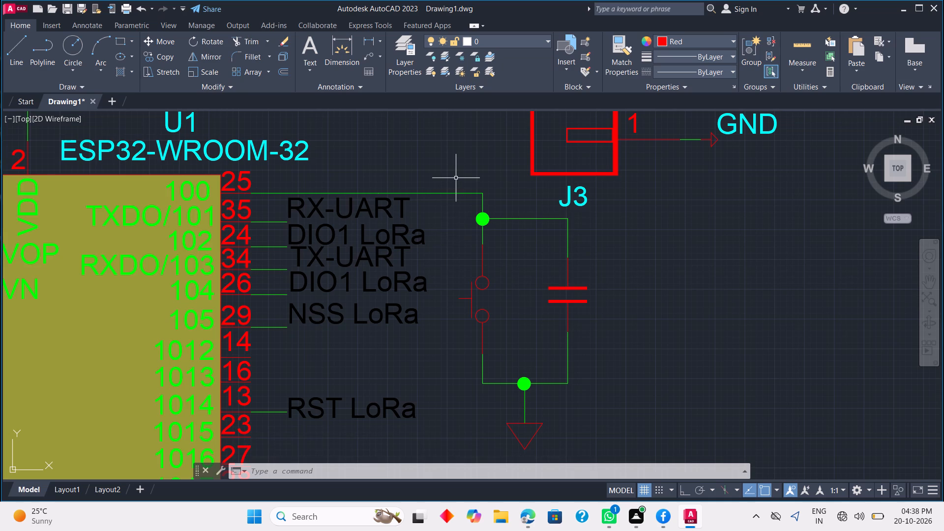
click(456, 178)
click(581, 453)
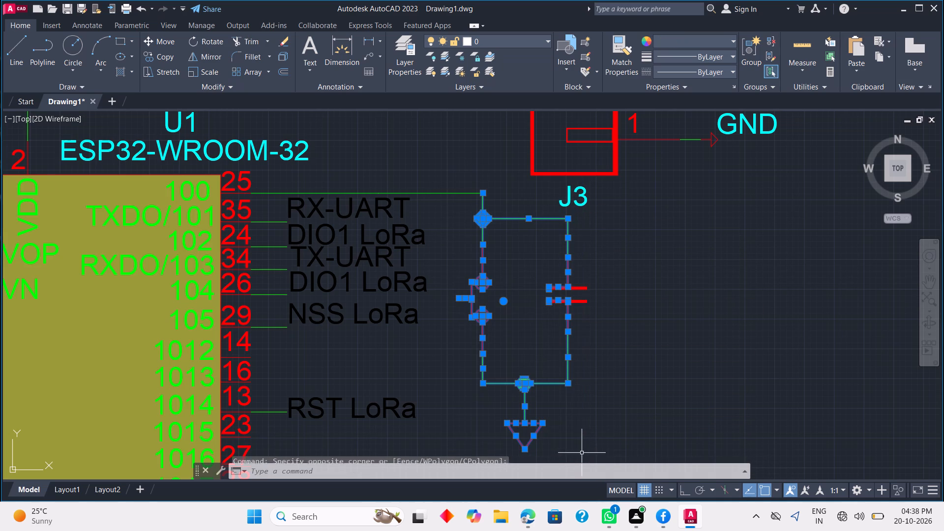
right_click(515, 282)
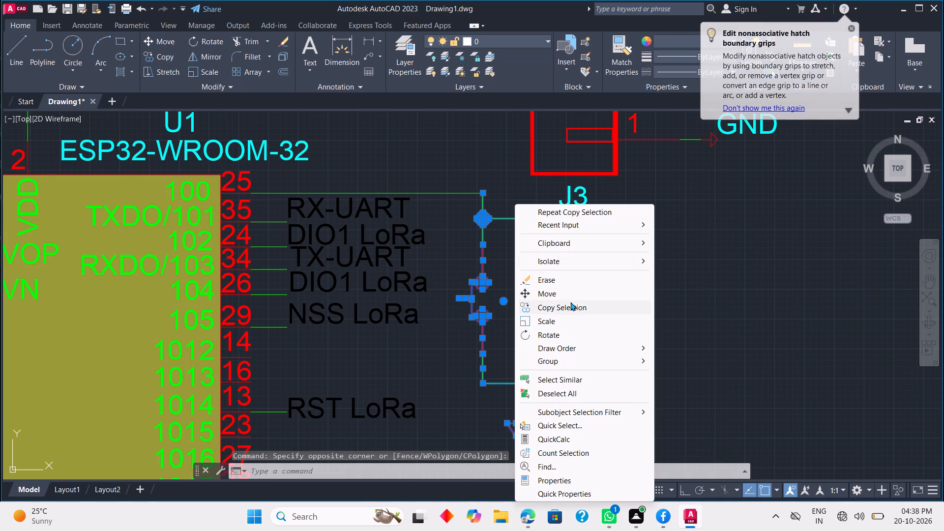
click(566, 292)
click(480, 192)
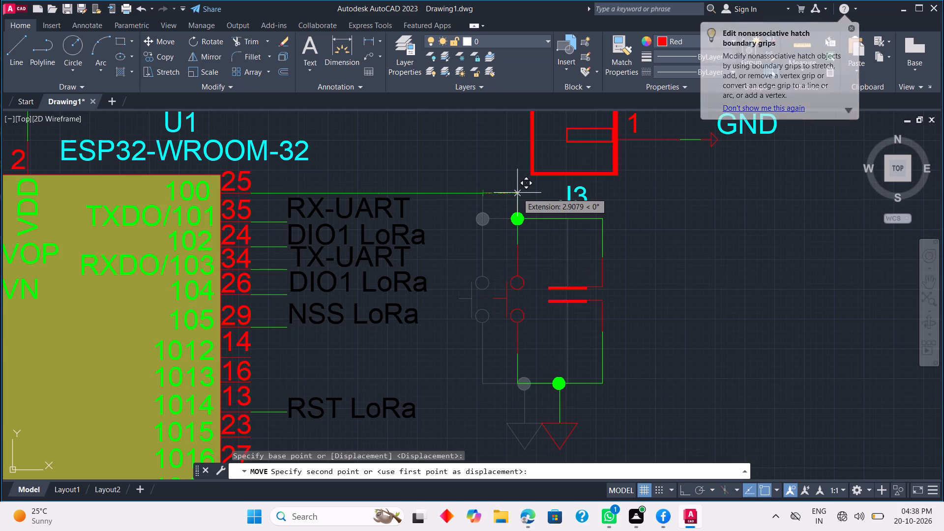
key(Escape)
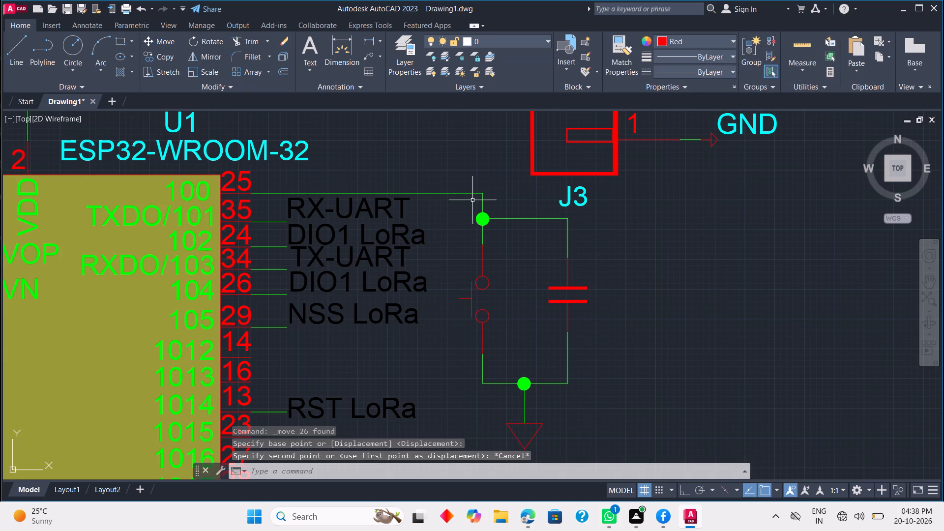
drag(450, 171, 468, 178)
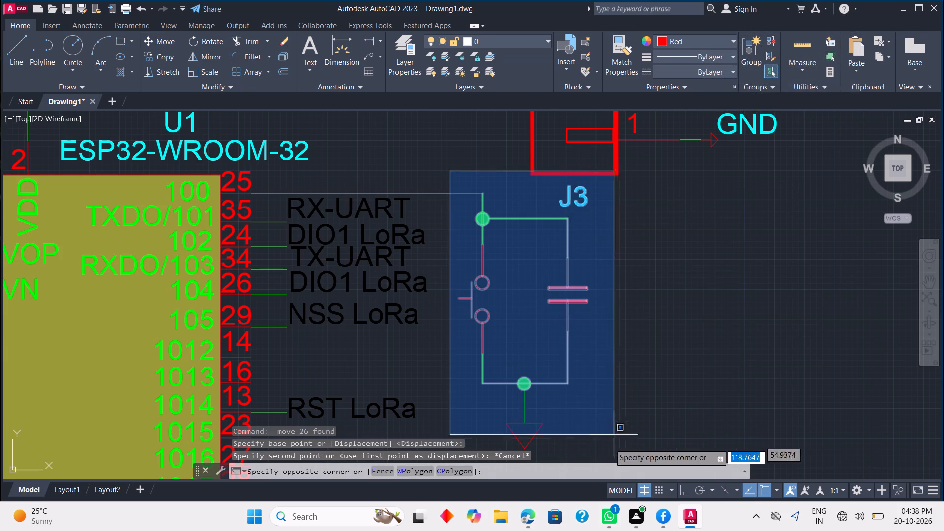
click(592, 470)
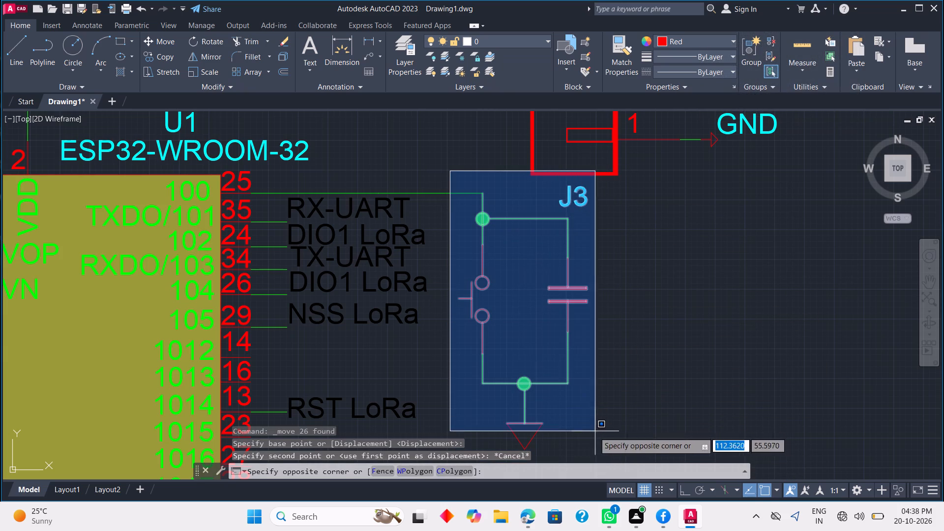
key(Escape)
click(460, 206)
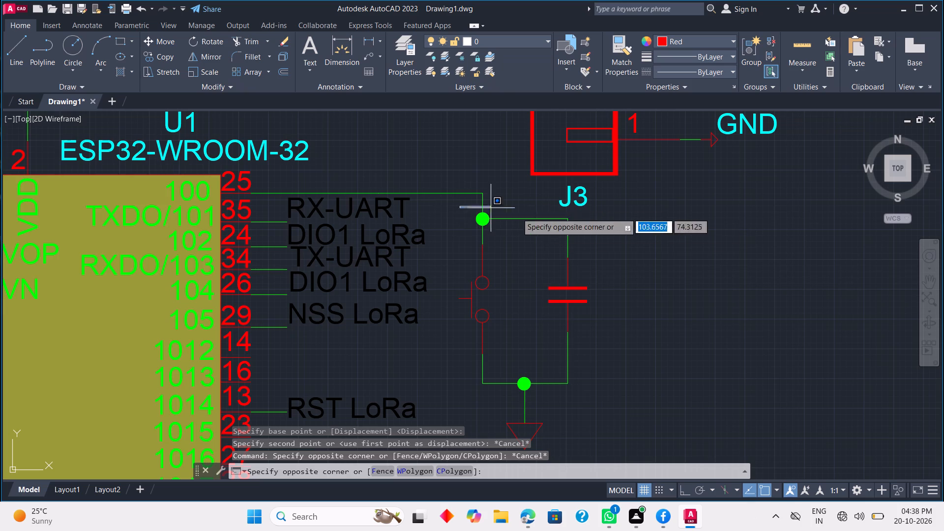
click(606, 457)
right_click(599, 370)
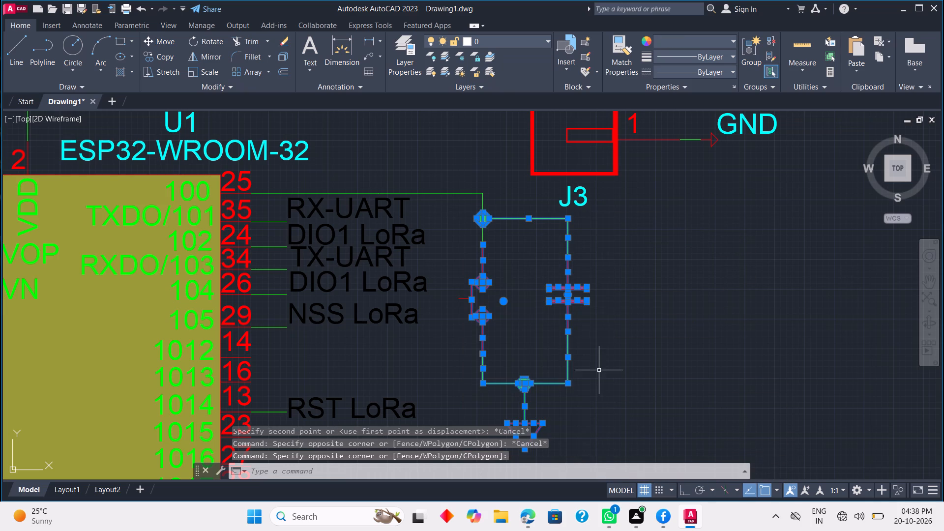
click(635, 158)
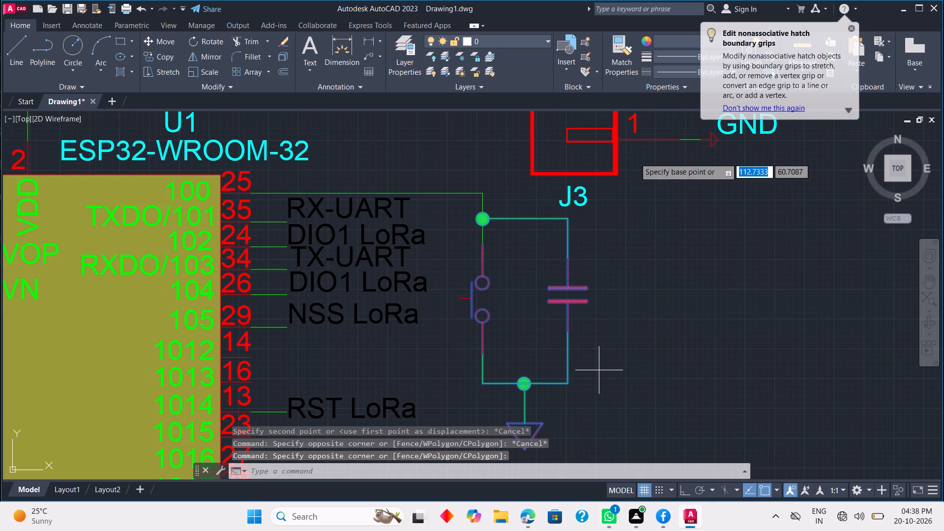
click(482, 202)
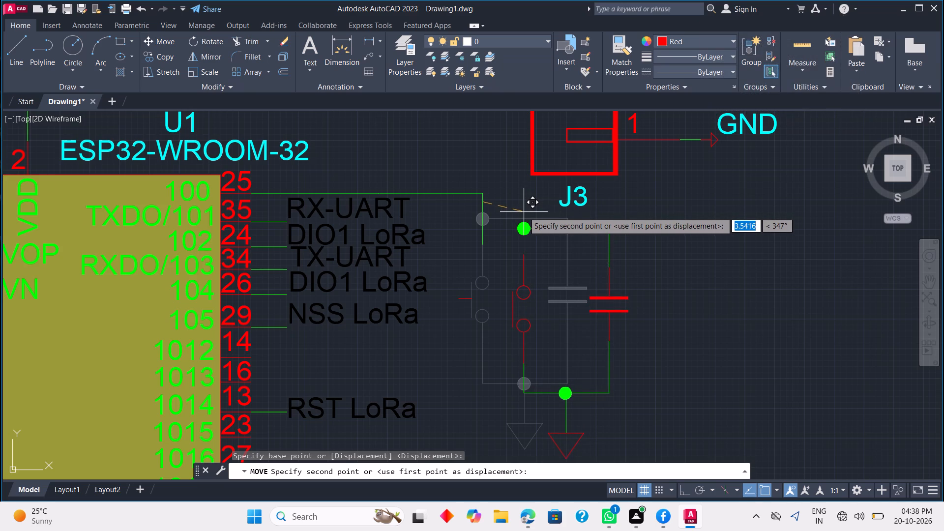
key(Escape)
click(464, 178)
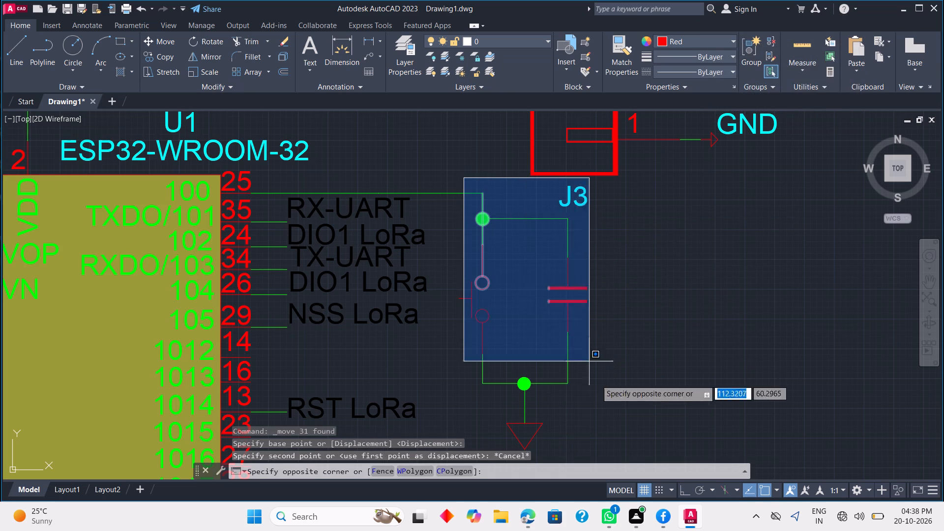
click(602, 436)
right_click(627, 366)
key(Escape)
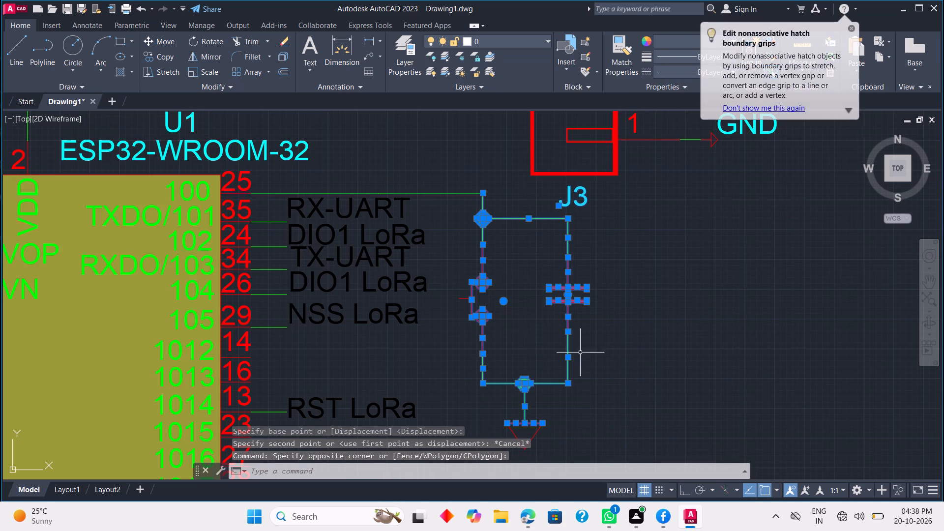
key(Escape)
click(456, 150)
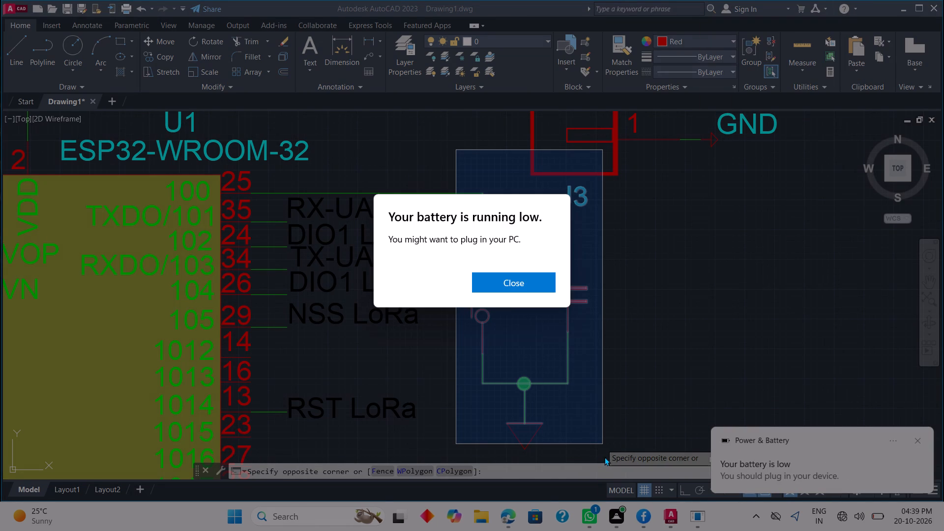
Dismiss the low-battery warning and its notification, and cancel the pending selection window in the drawing.
key(Escape)
key(Escape)
click(528, 287)
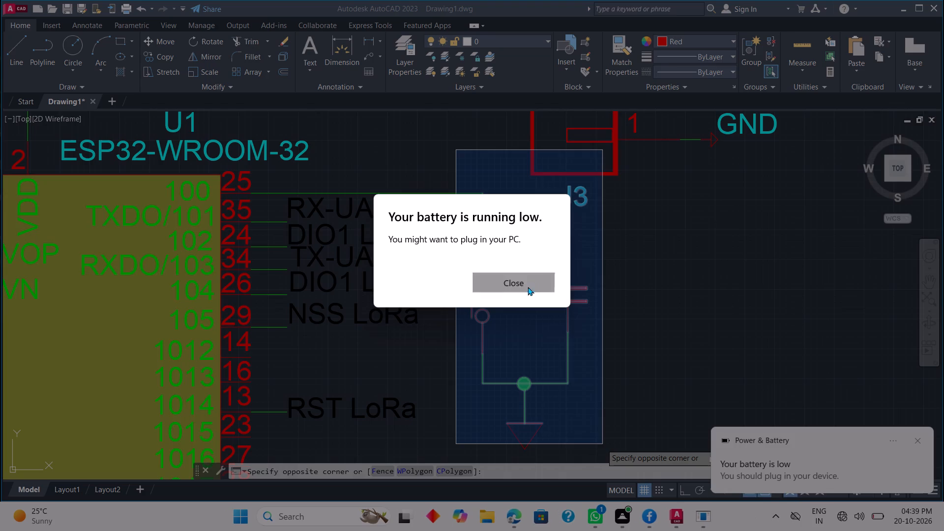
key(Escape)
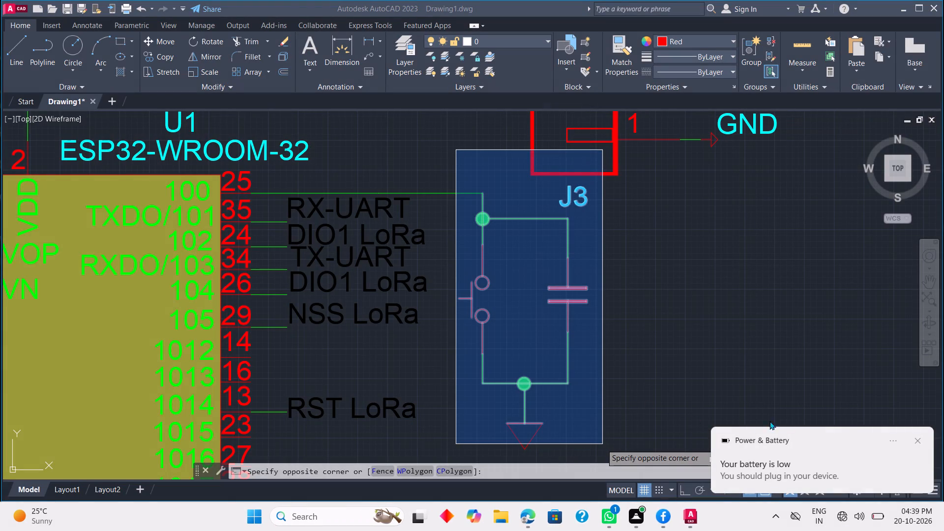
click(918, 440)
key(Escape)
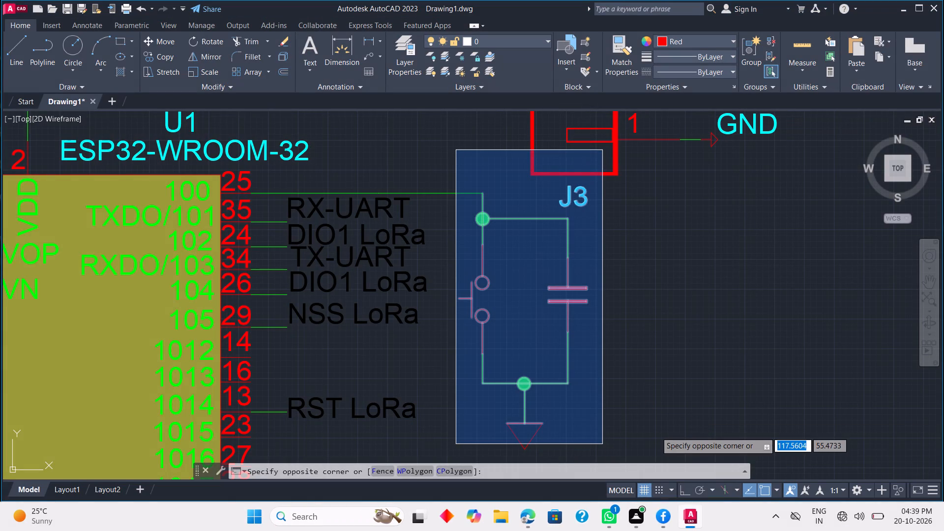
key(Escape)
key(Escape)
Move the unlabelled switch, capacitor and ground circuit on pin 25's wire horizontally away from the chip, with Ortho on.
middle_drag(649, 425, 649, 353)
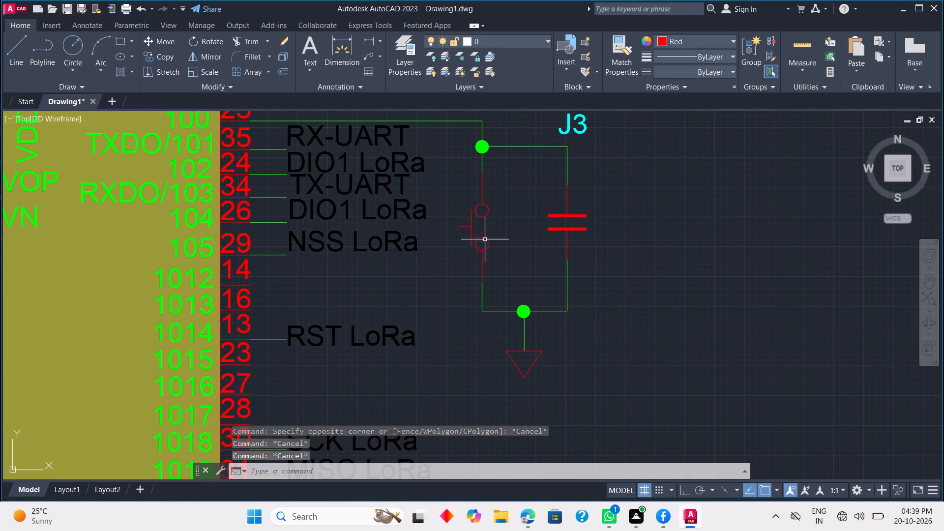
click(459, 127)
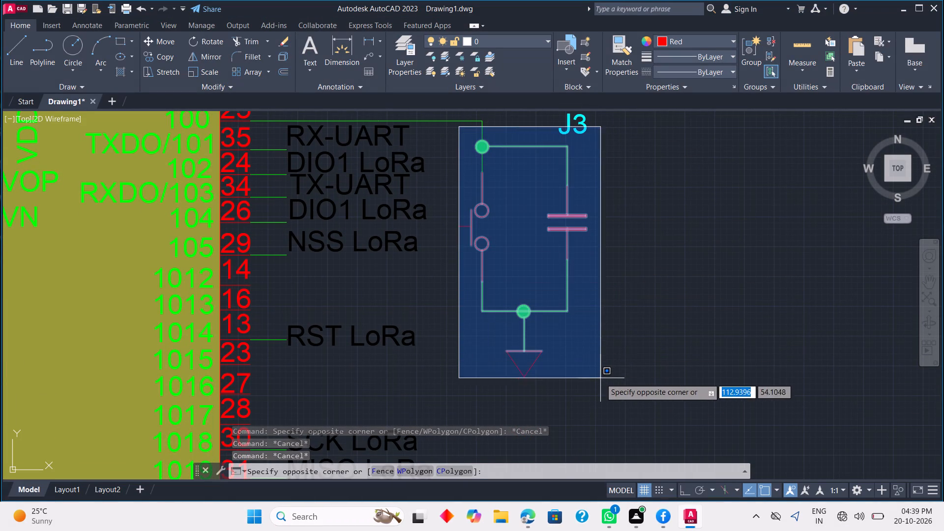
click(597, 388)
right_click(604, 359)
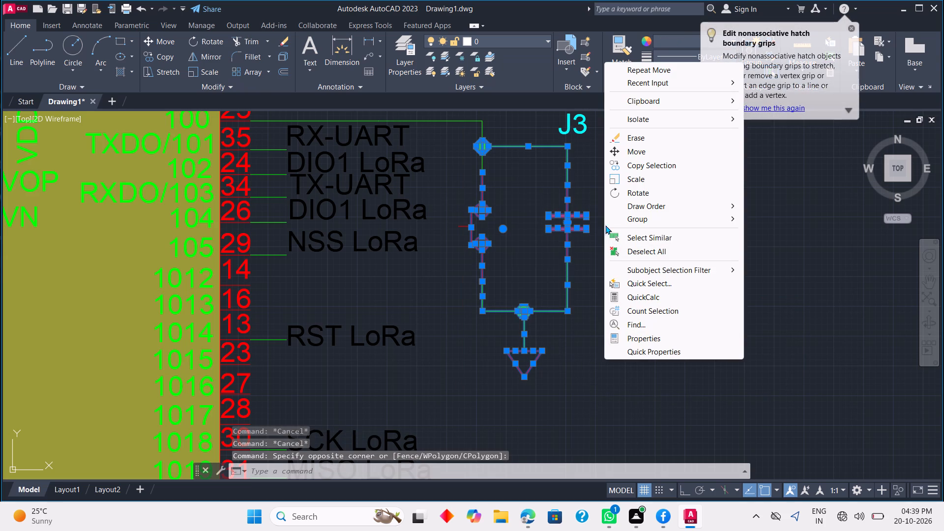
click(619, 152)
click(482, 141)
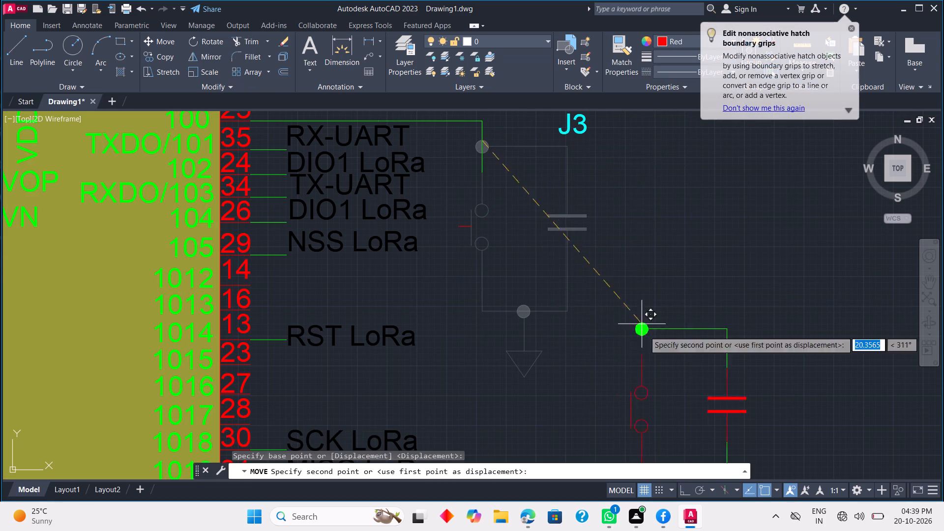
click(682, 488)
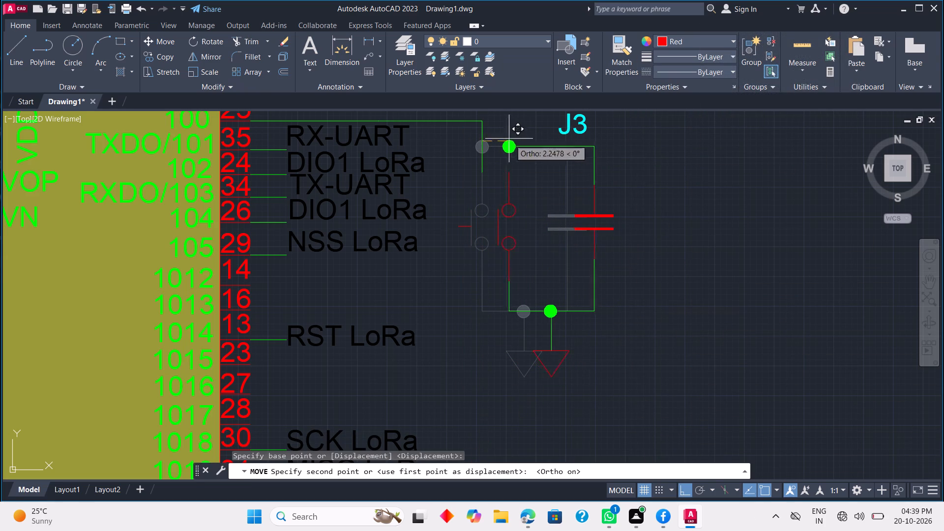
click(533, 156)
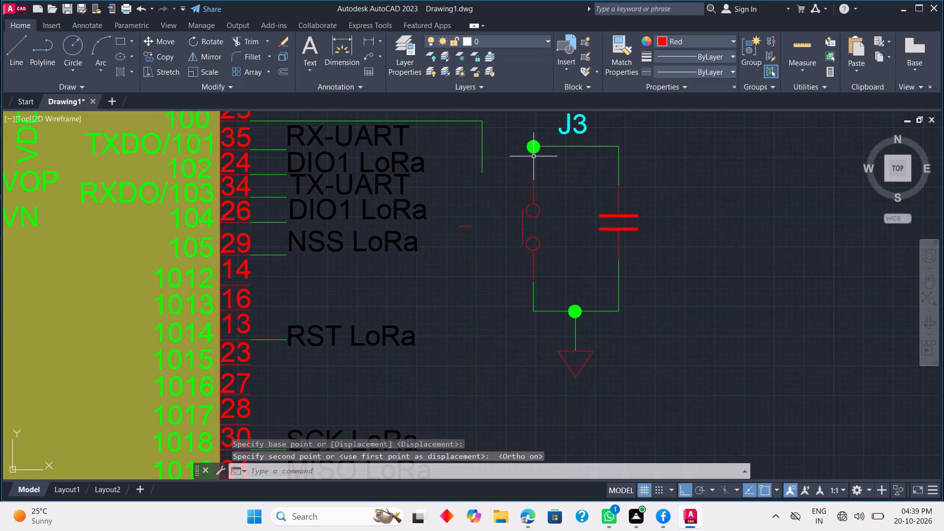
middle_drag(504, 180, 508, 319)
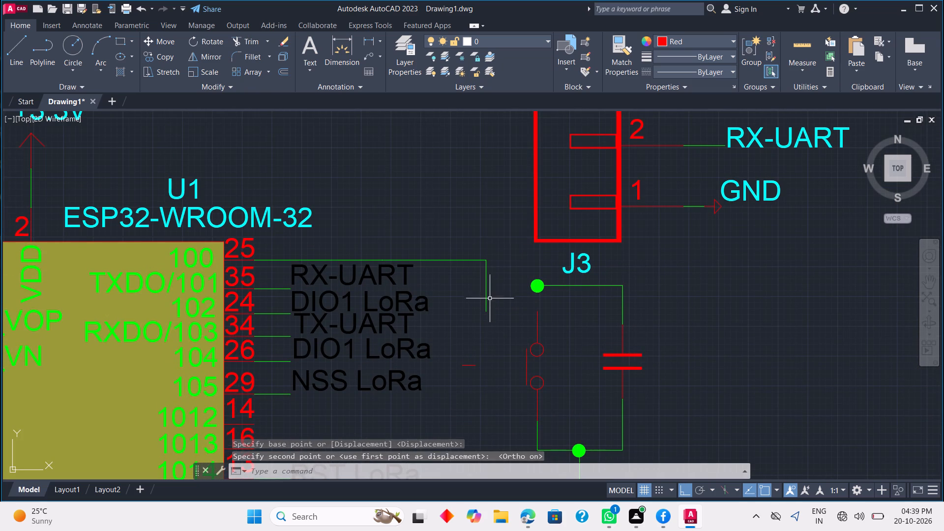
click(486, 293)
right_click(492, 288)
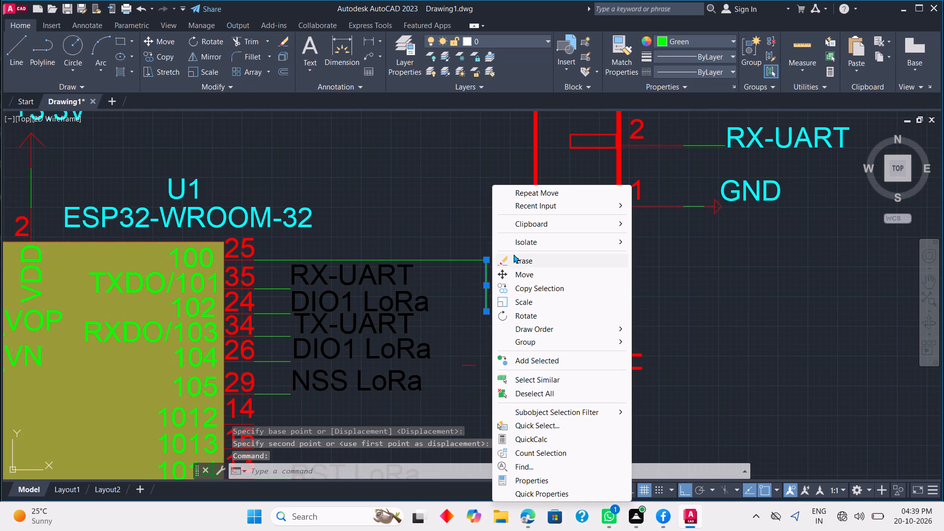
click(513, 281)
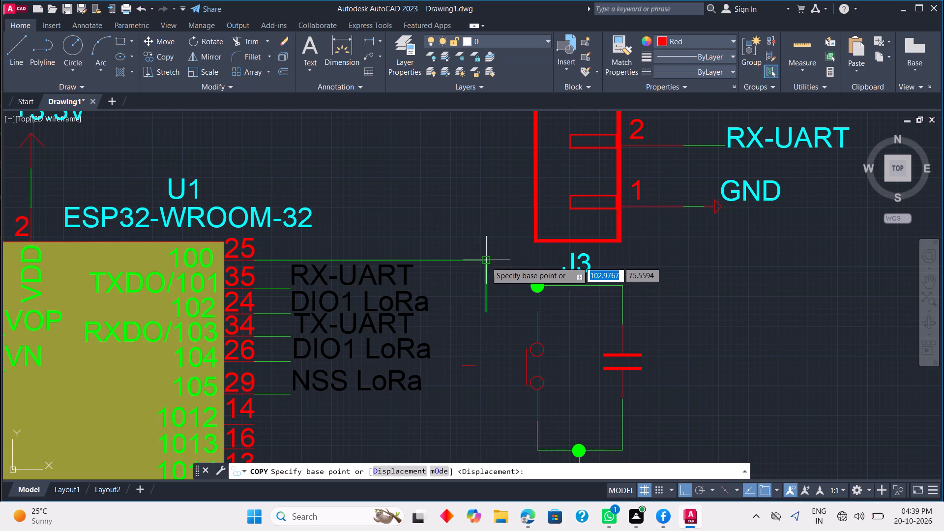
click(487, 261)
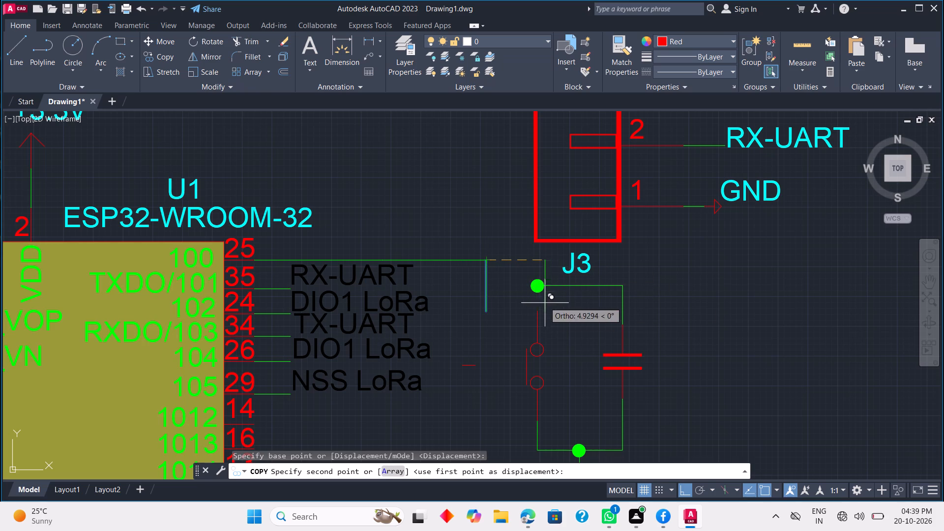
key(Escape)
Move the short vertical green wire from the end of pin 25's line onto the switch circuit's upper junction.
click(487, 296)
right_click(502, 298)
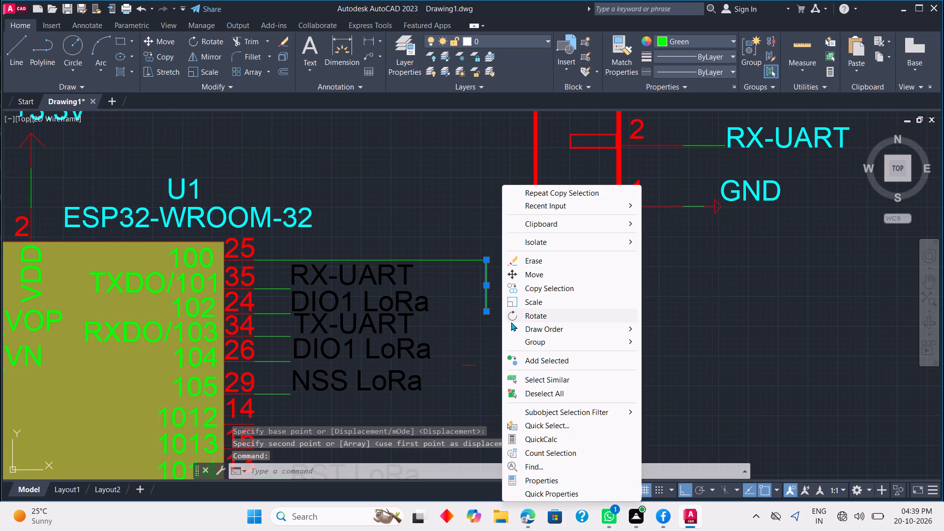
click(529, 275)
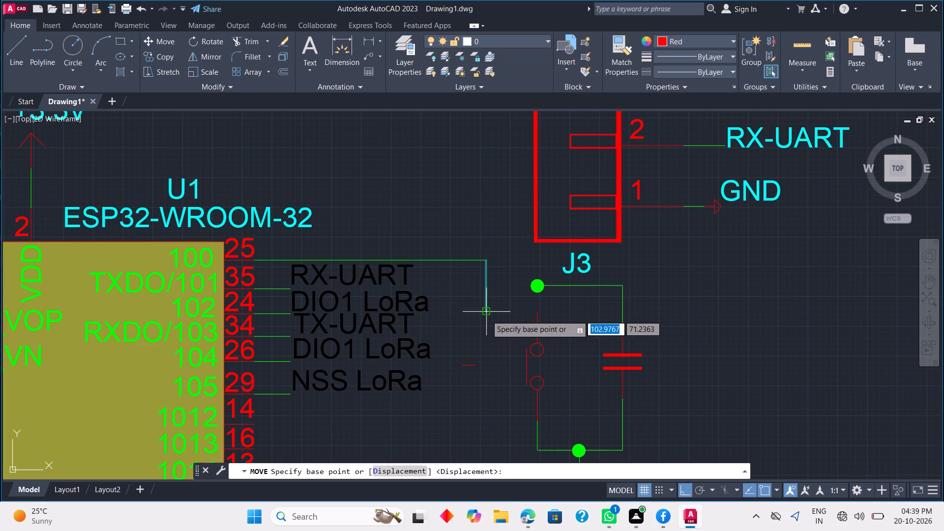
click(486, 315)
click(536, 308)
key(Escape)
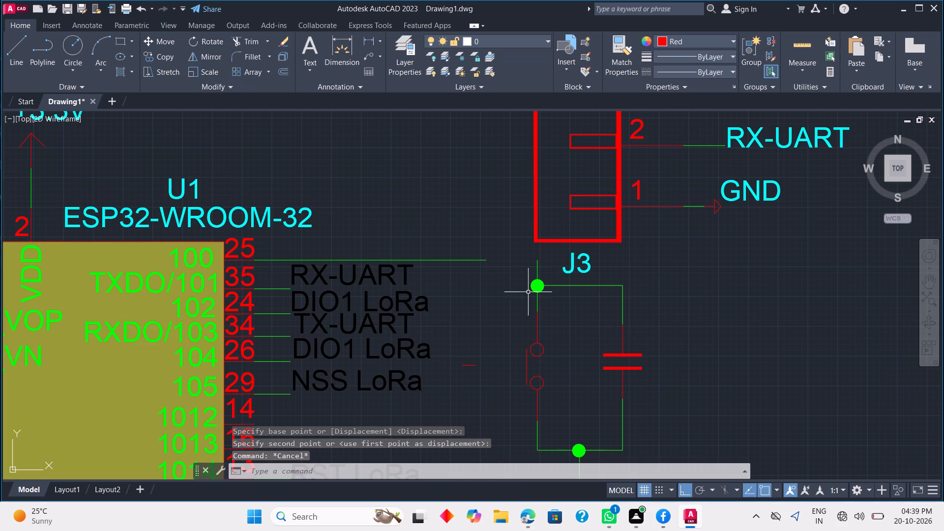
Extend pin 25's horizontal green wire to meet the vertical wire above the switch circuit's upper junction.
scroll(508, 263, up, 2)
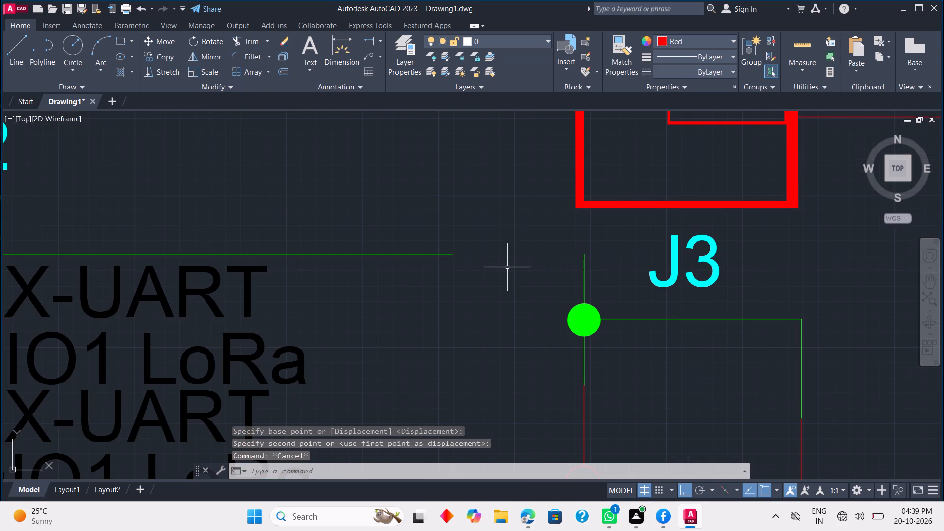
text(EX)
key(space)
key(space)
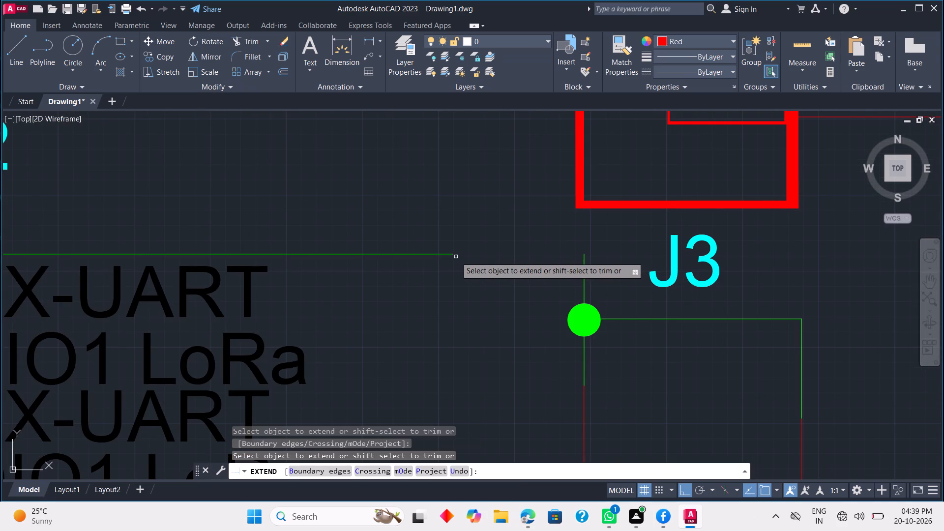
click(453, 254)
scroll(552, 279, down, 3)
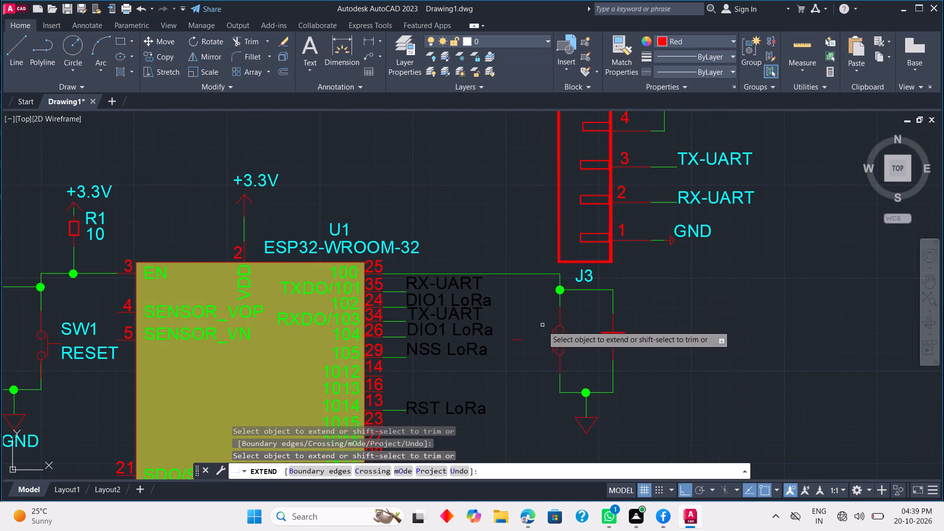
scroll(519, 350, up, 1)
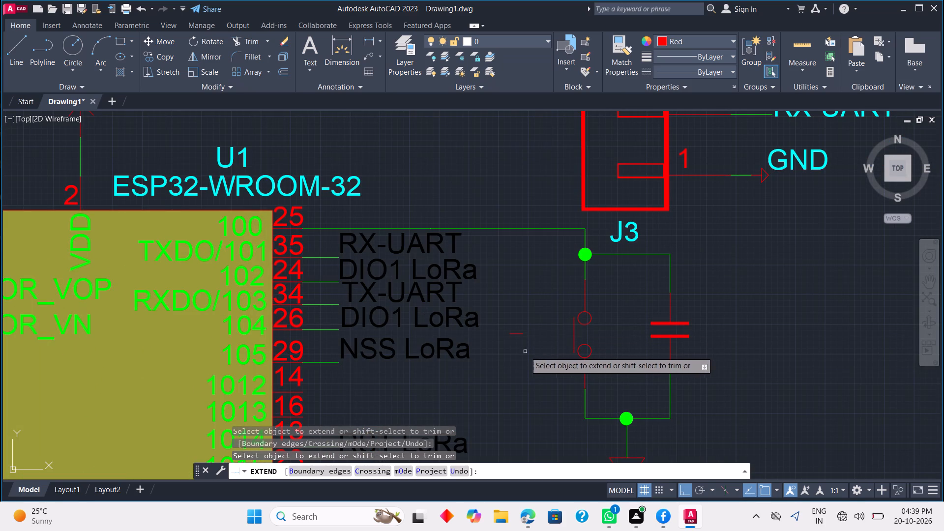
key(Escape)
Move the stray short red actuator line horizontally so that its end meets the vertical bar of pin 25's switch.
click(521, 335)
right_click(534, 333)
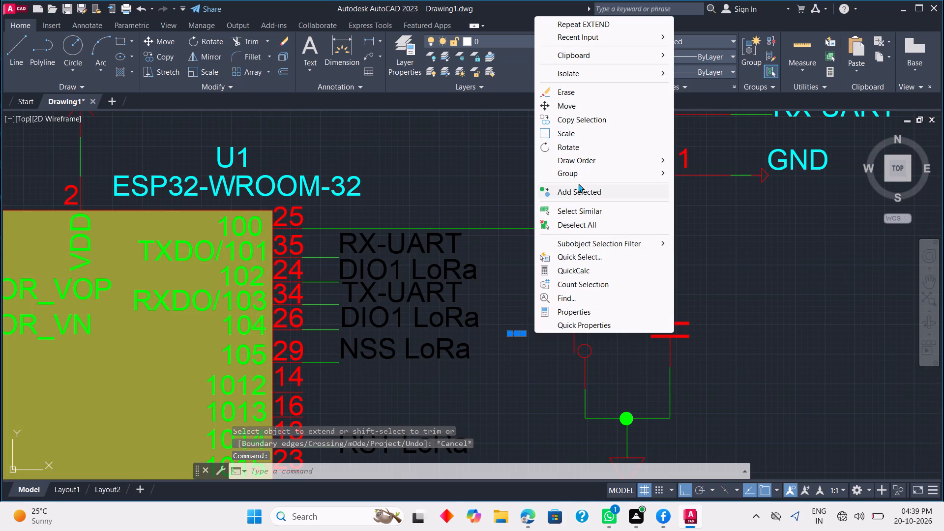
click(572, 104)
scroll(526, 397, up, 2)
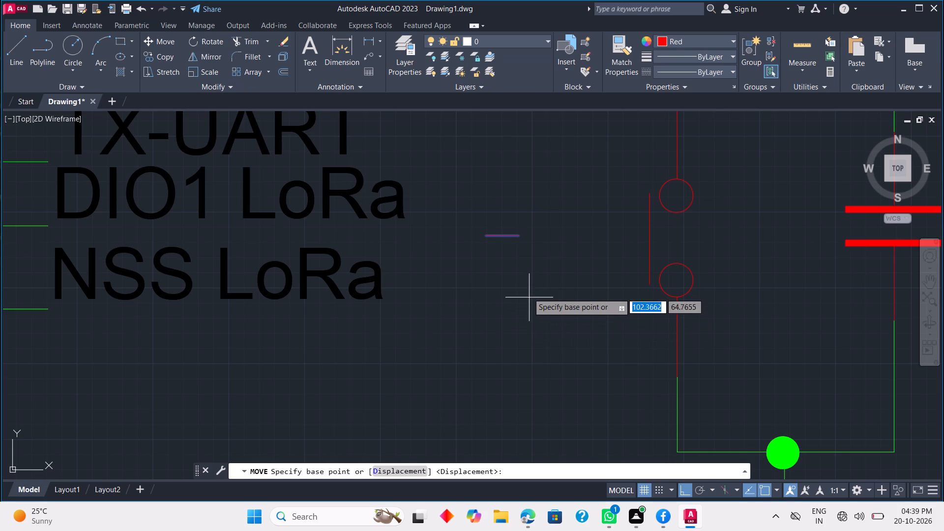
click(522, 236)
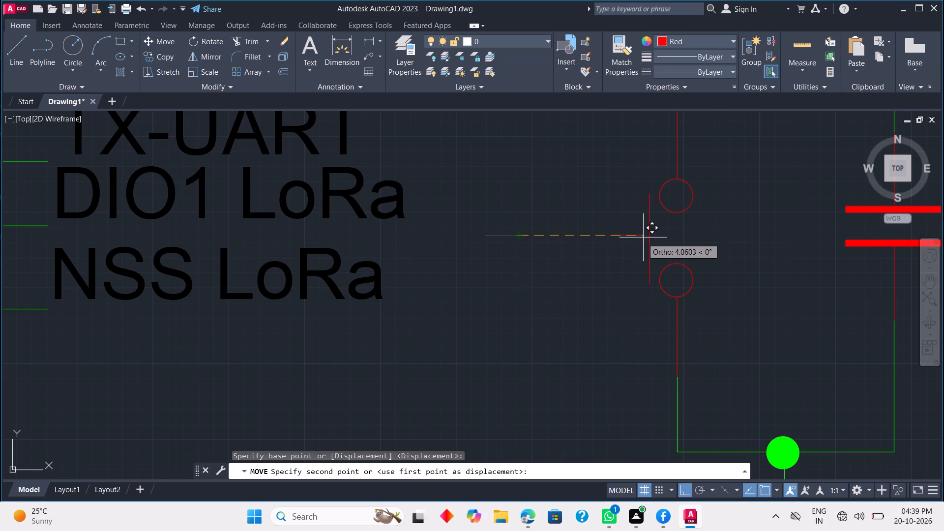
click(648, 237)
key(Escape)
scroll(560, 263, down, 1)
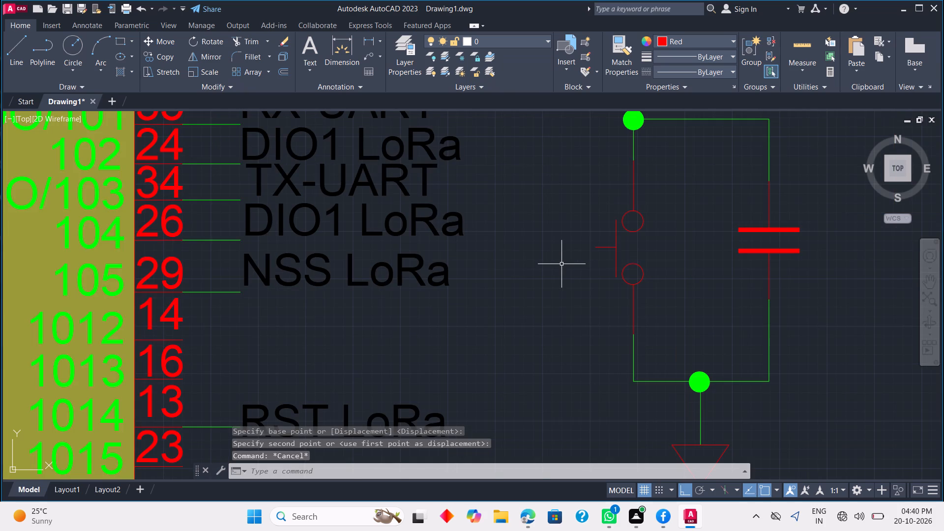
Copy the cyan SW1 label twice beside pin 25's switch, one above the other, turning Ortho off for the lower copy.
scroll(515, 328, down, 3)
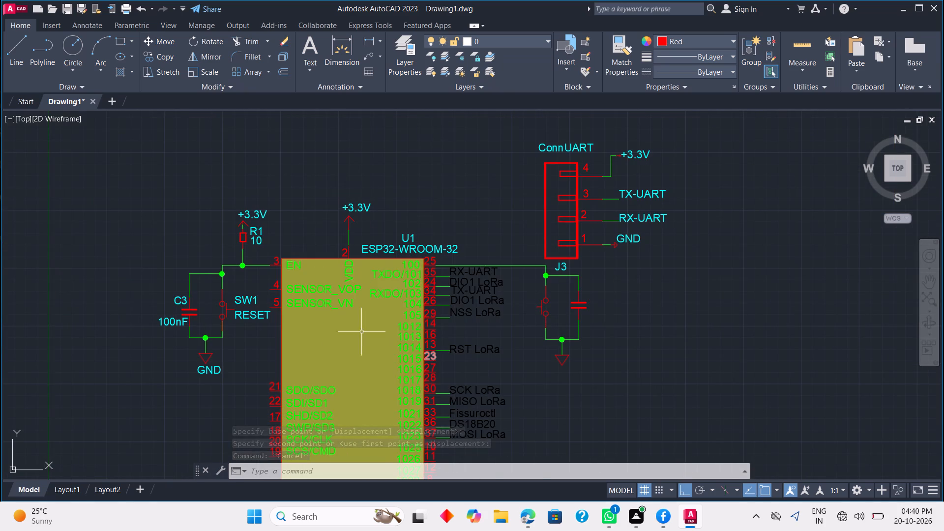
click(255, 299)
right_click(299, 305)
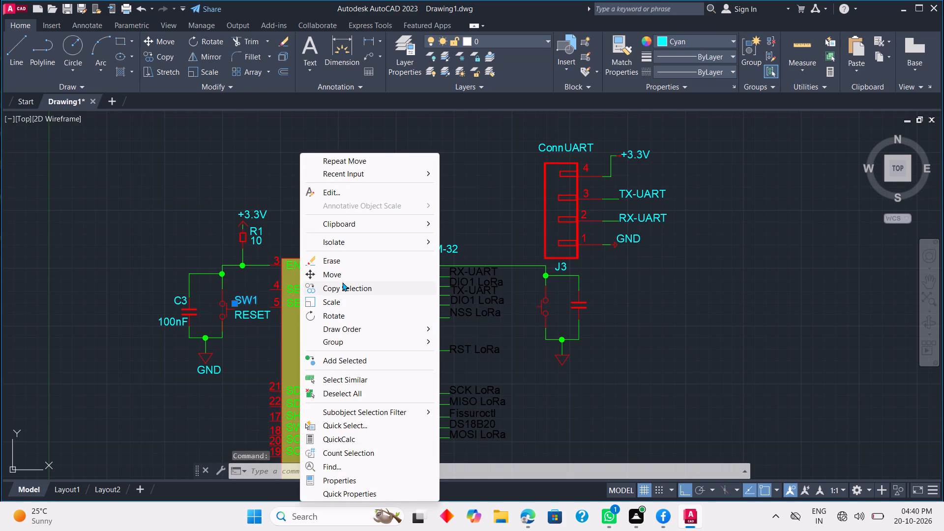
click(342, 285)
click(235, 303)
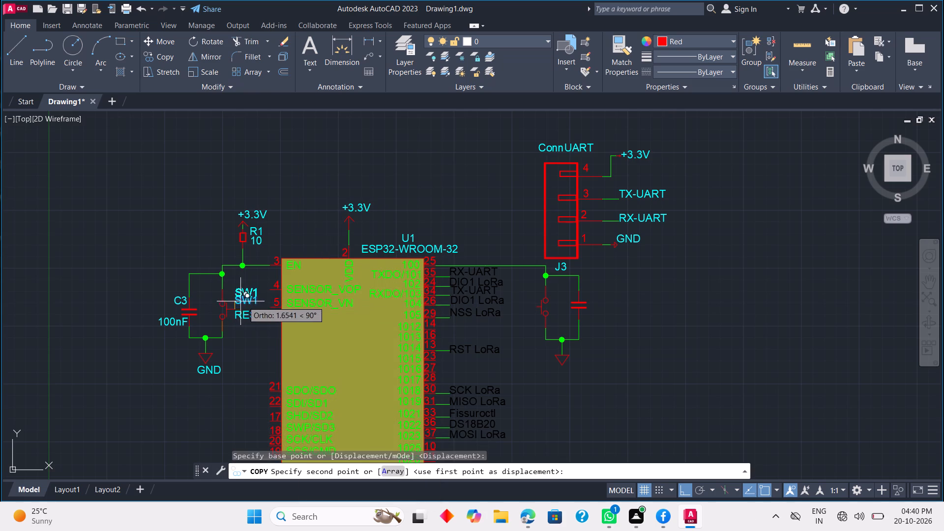
scroll(523, 296, up, 4)
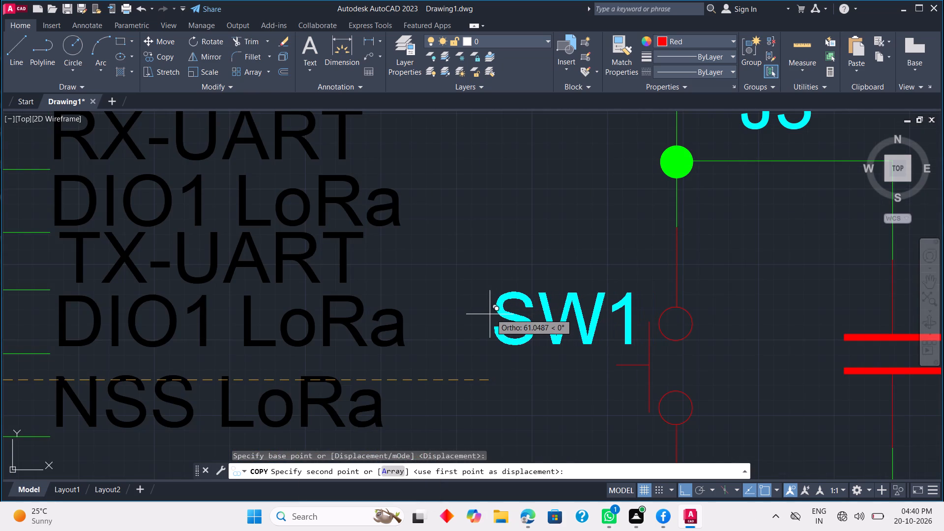
click(489, 315)
scroll(490, 330, down, 2)
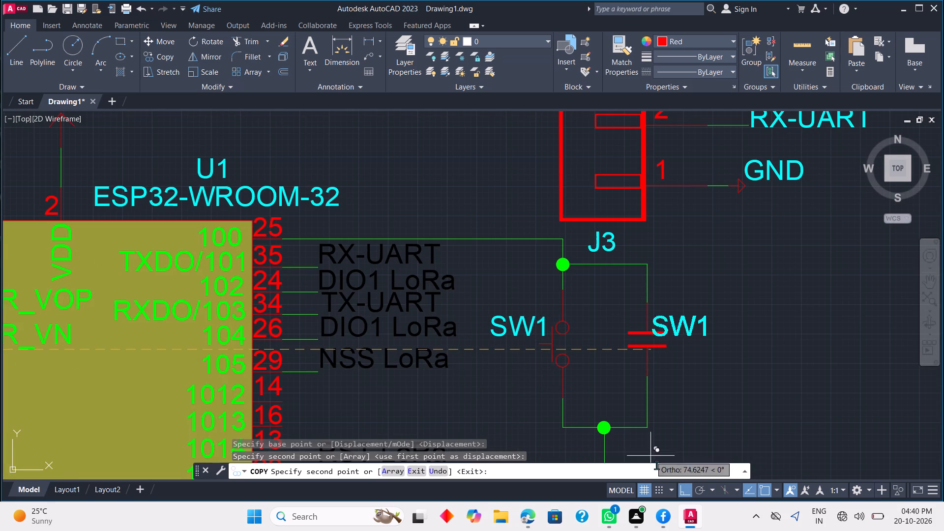
click(680, 489)
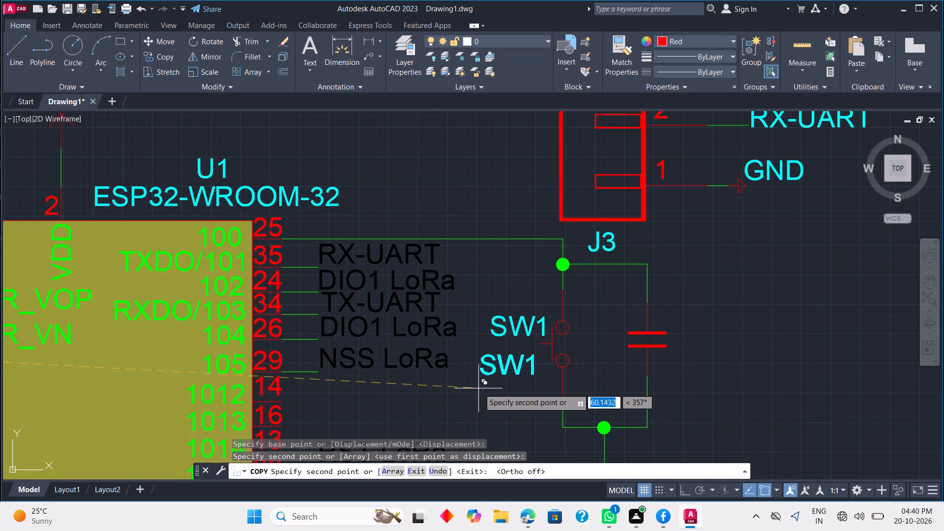
click(487, 385)
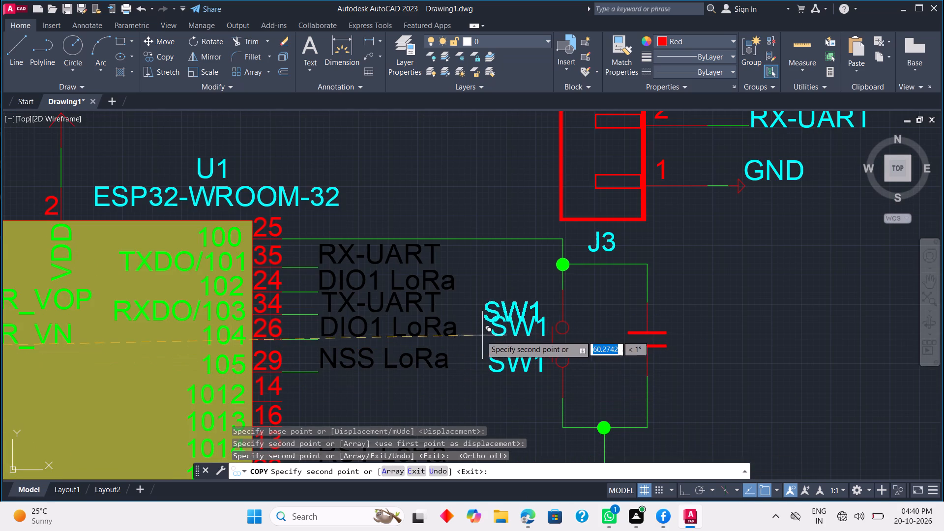
key(Escape)
Change the upper label copy beside pin 25's switch to SW2.
double_click(501, 327)
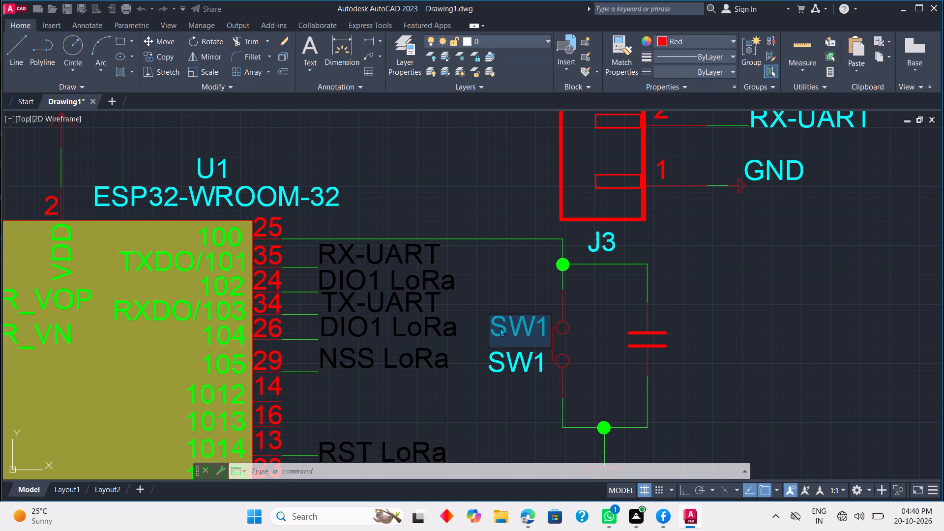
text(SW2)
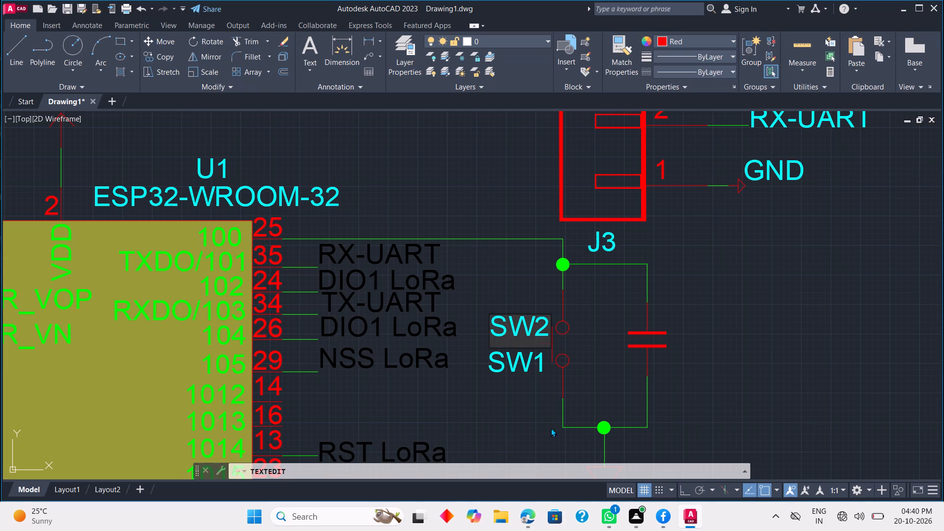
click(549, 411)
click(545, 361)
key(Escape)
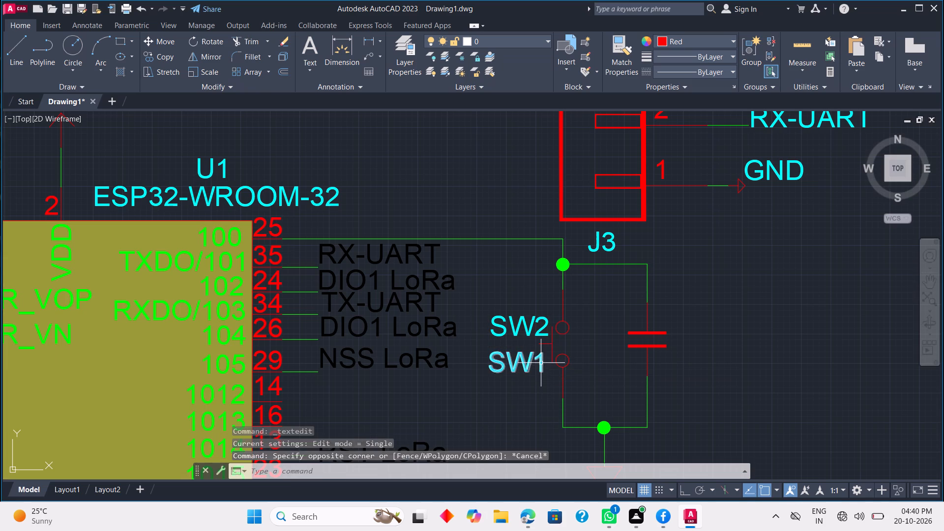
Change the lower label copy beside pin 25's switch to BOOT.
double_click(541, 363)
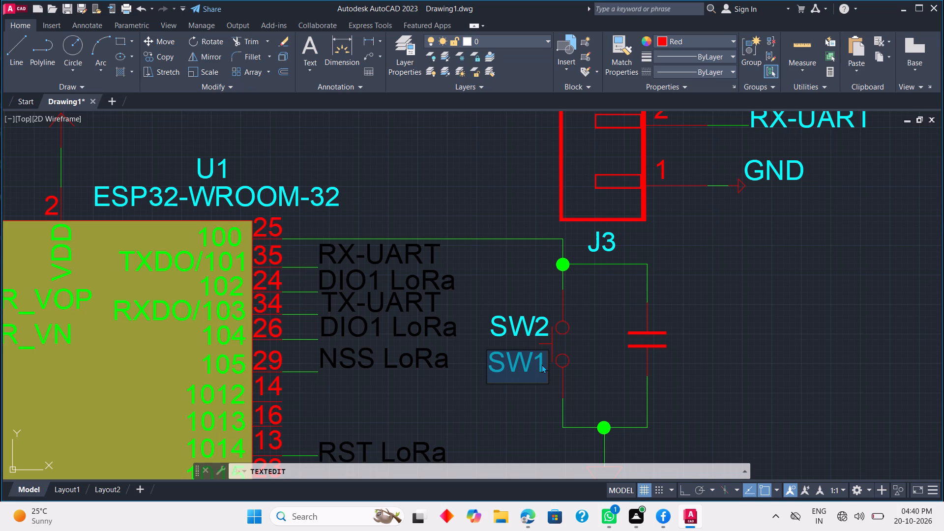
text(BOO)
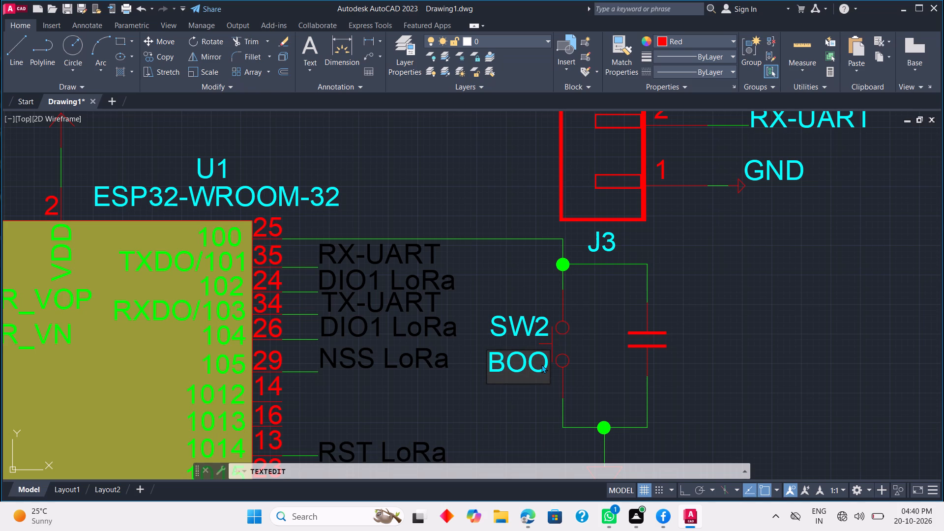
key(5)
key(BackSpace)
key(t)
click(540, 407)
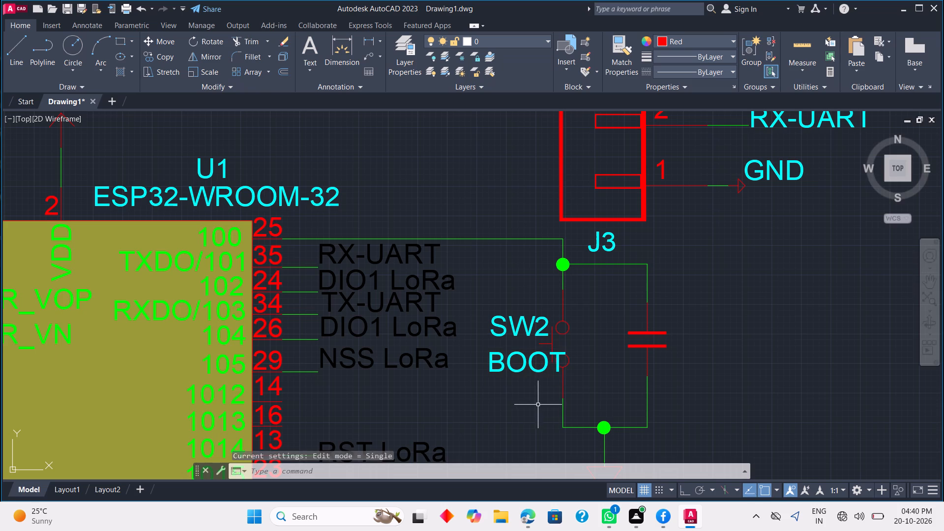
Shift the BOOT label about 1.6 units toward the chip so it clears the switch symbol.
click(534, 367)
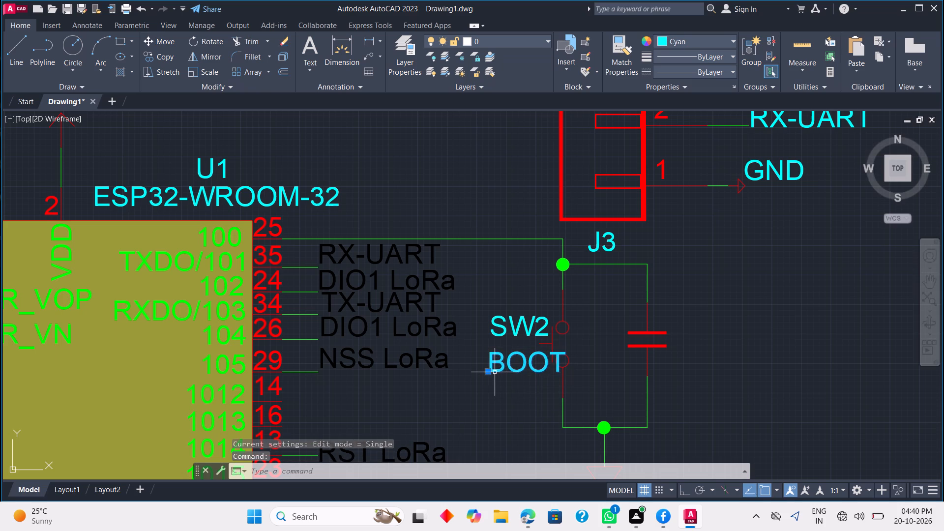
click(489, 372)
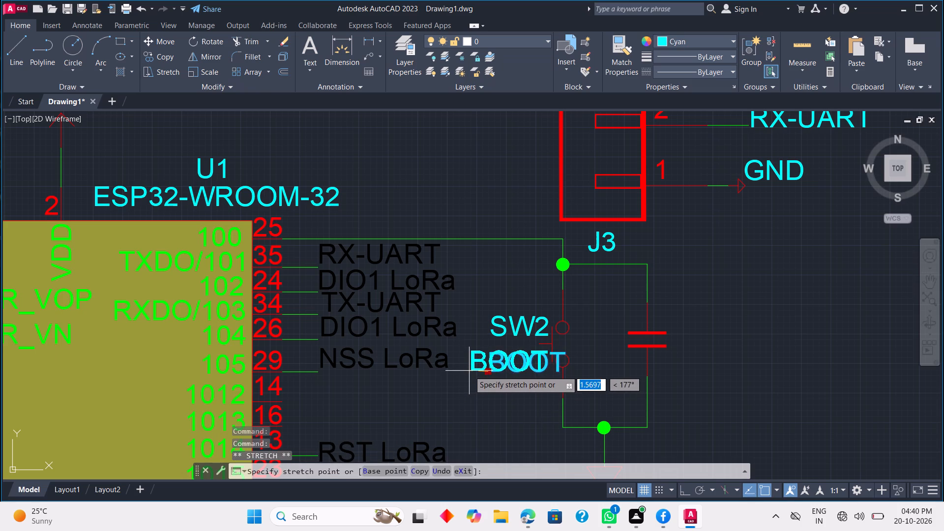
click(469, 371)
key(Escape)
Copy the connector's cyan GND label to just below the ground symbol of pin 25's switch-capacitor circuit.
scroll(505, 373, down, 4)
middle_drag(493, 406, 505, 338)
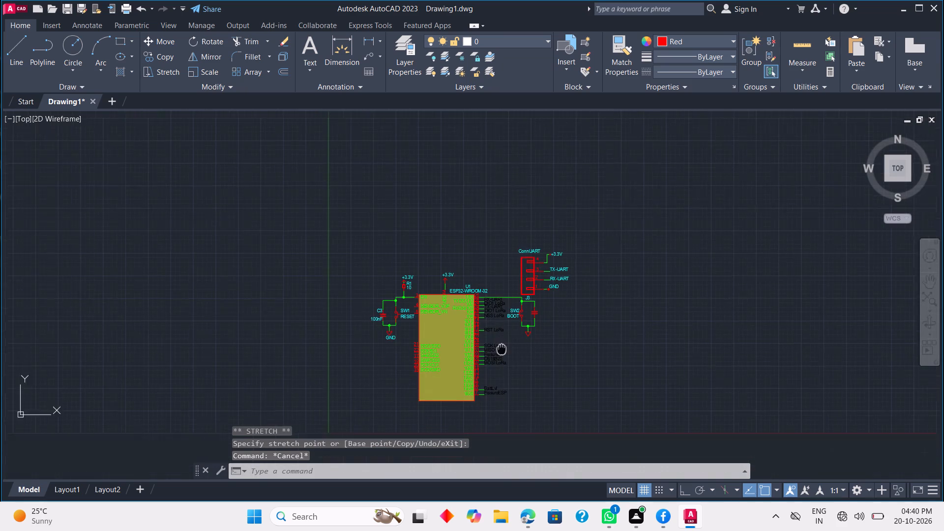
middle_drag(505, 338, 508, 331)
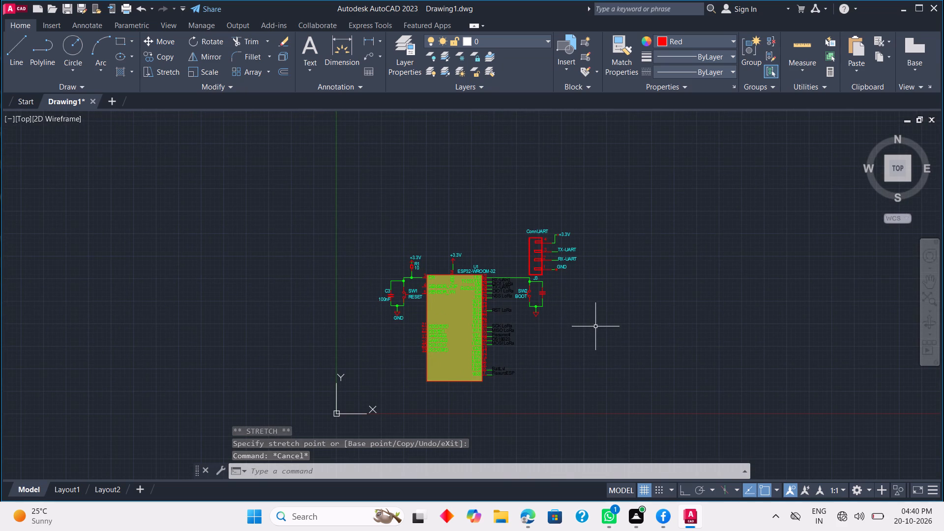
scroll(542, 330, up, 2)
scroll(507, 244, up, 1)
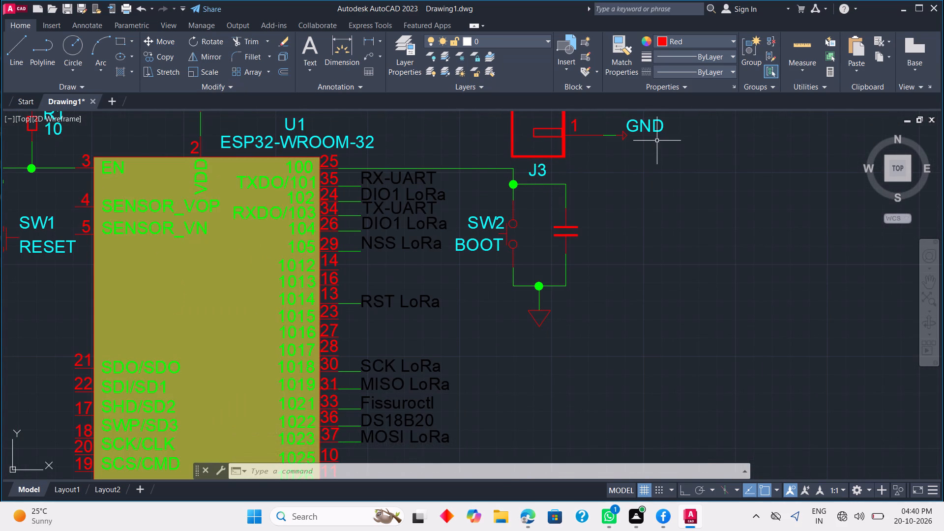
click(655, 127)
right_click(657, 154)
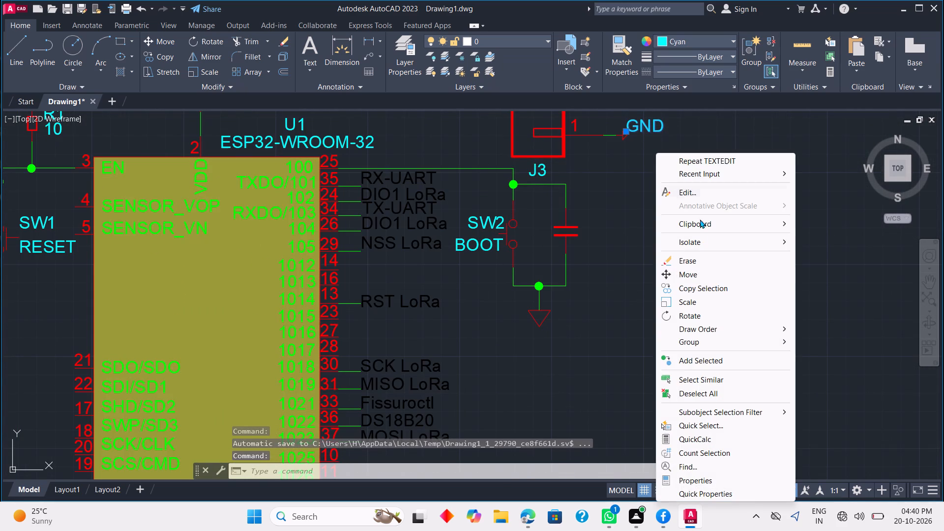
click(699, 285)
click(630, 128)
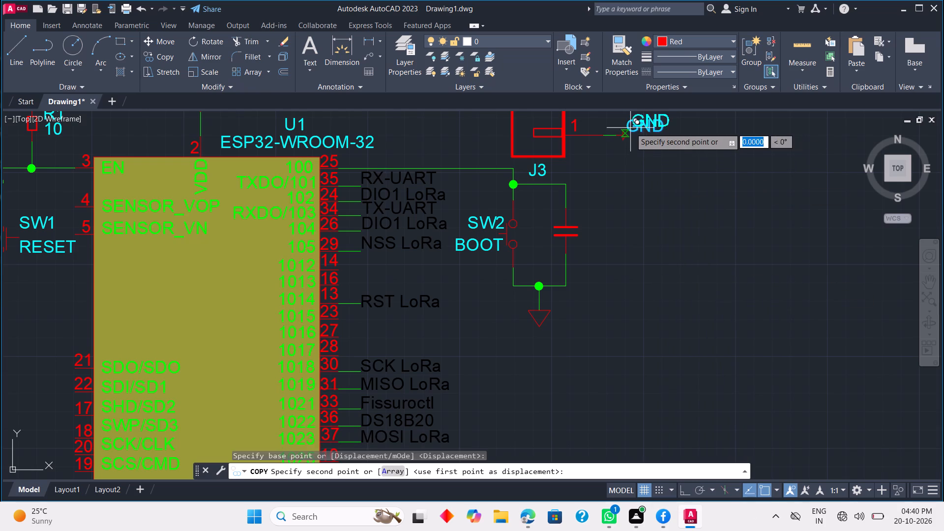
click(521, 346)
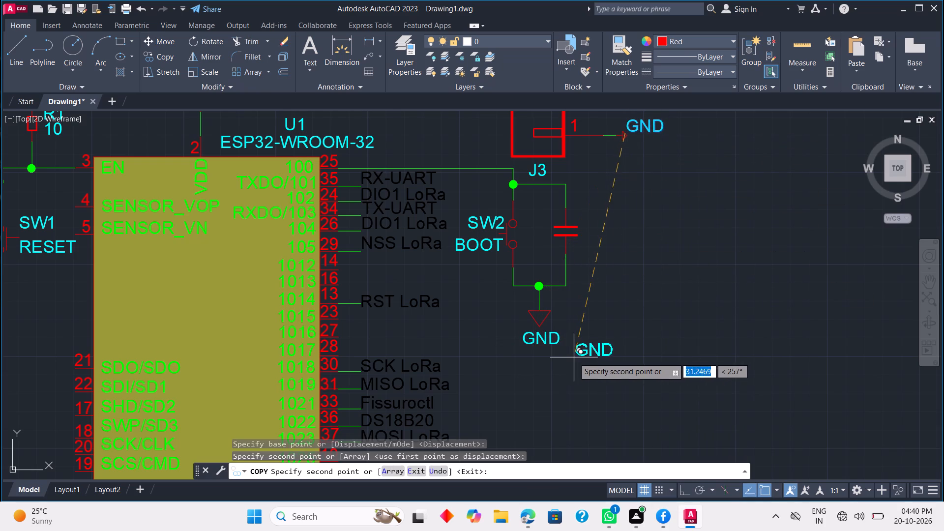
key(Escape)
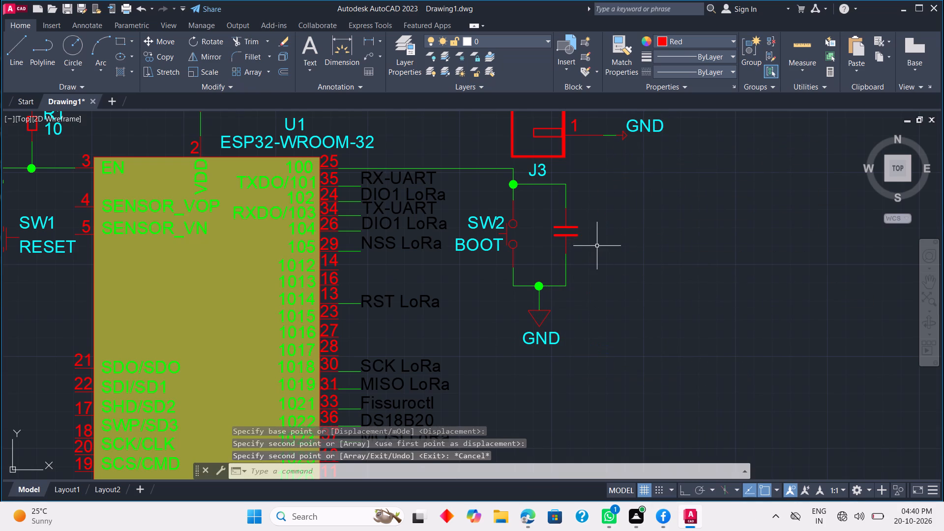
Copy the cyan J3 label twice beside pin 25's capacitor, one above and one below its plates.
scroll(596, 246, down, 4)
scroll(494, 262, up, 2)
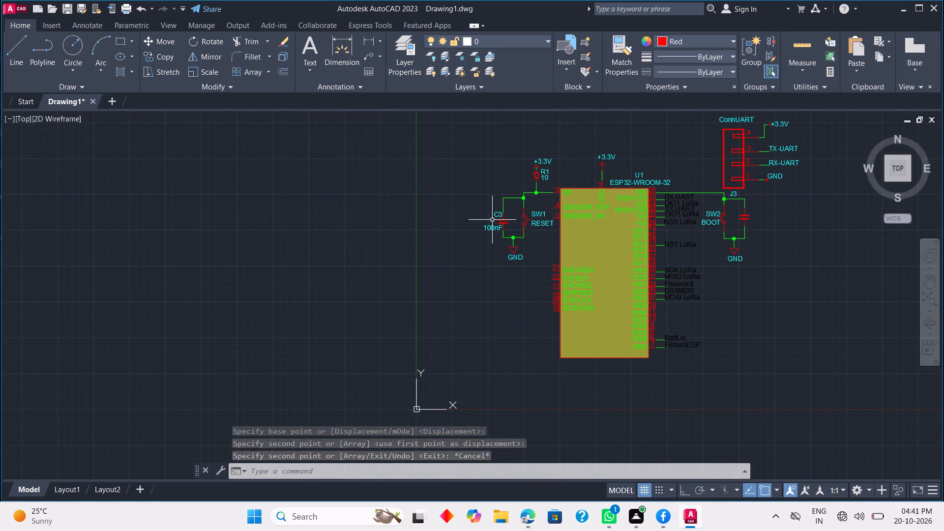
scroll(492, 220, up, 2)
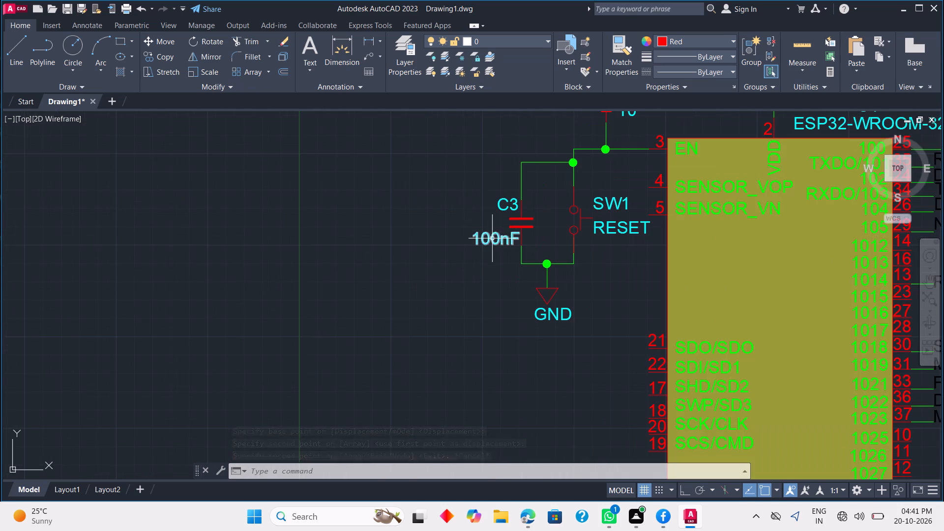
scroll(492, 238, down, 3)
scroll(492, 238, up, 1)
middle_drag(865, 256, 677, 278)
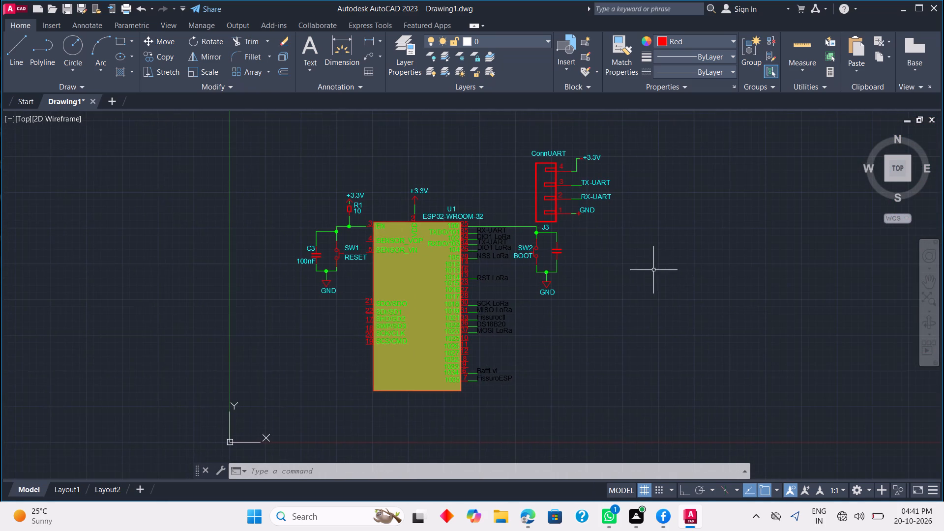
scroll(610, 236, up, 2)
click(450, 211)
right_click(500, 222)
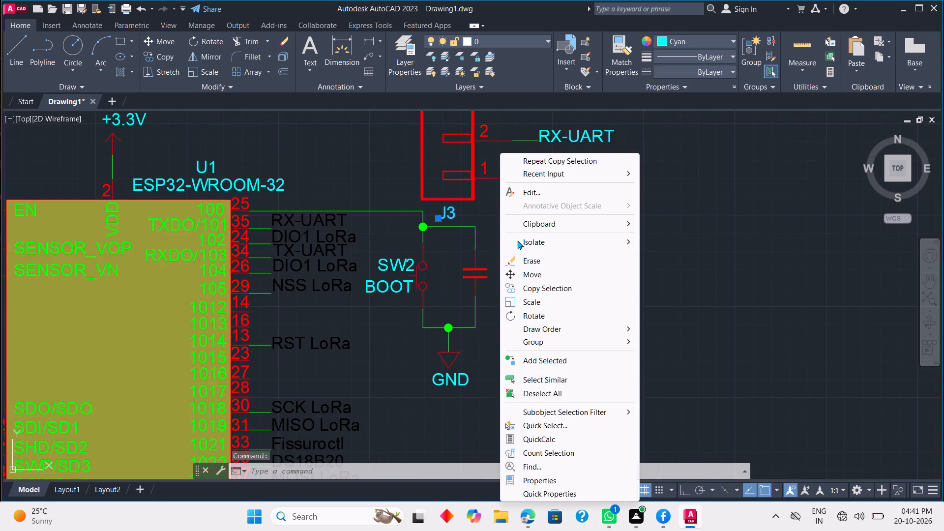
click(540, 288)
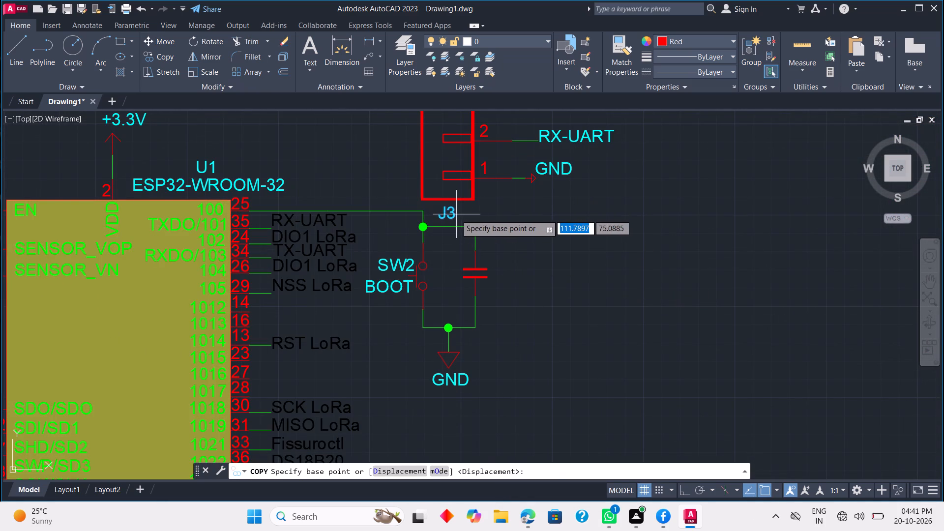
click(454, 214)
click(499, 255)
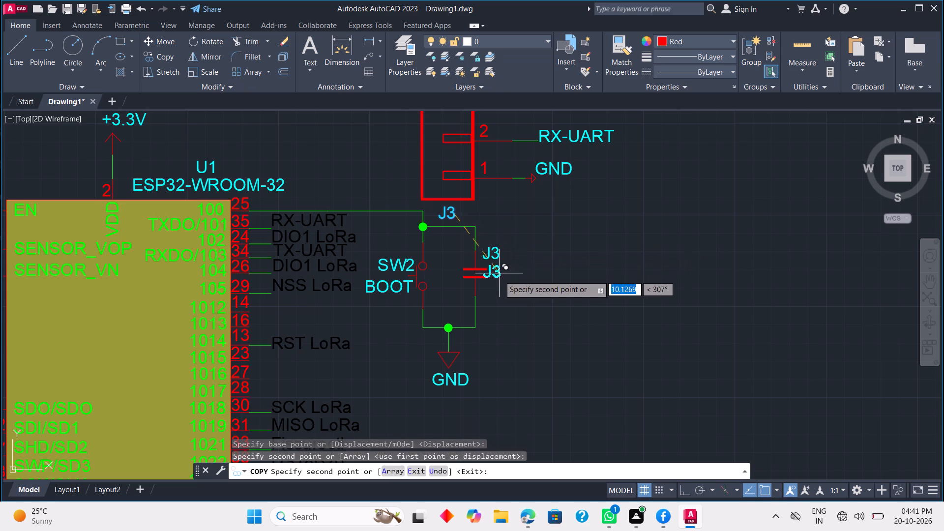
click(499, 290)
key(Escape)
key(Escape)
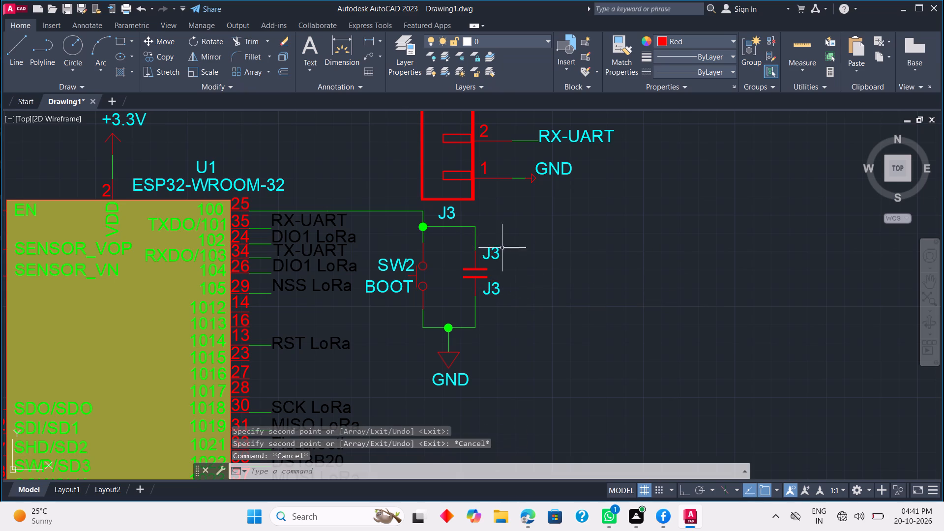
Change the upper label copy beside pin 25's capacitor to C4.
double_click(494, 251)
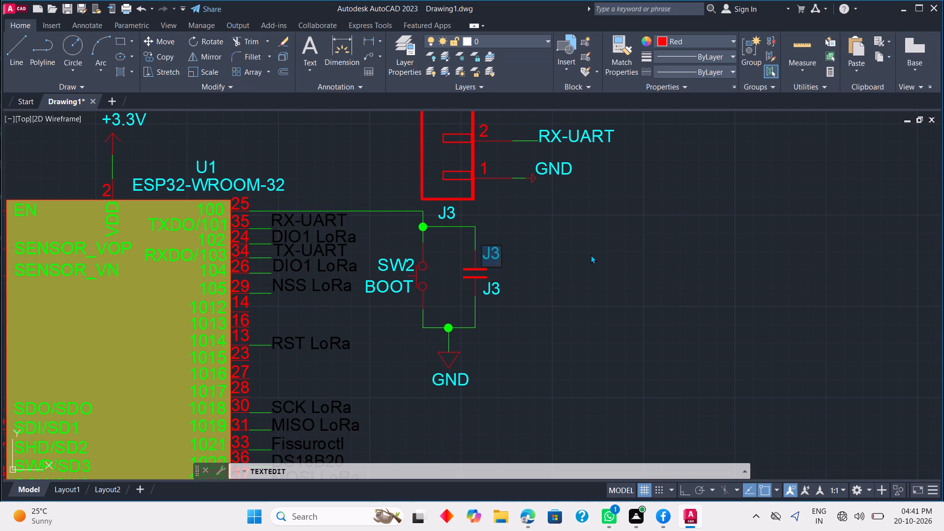
text(C4)
click(555, 288)
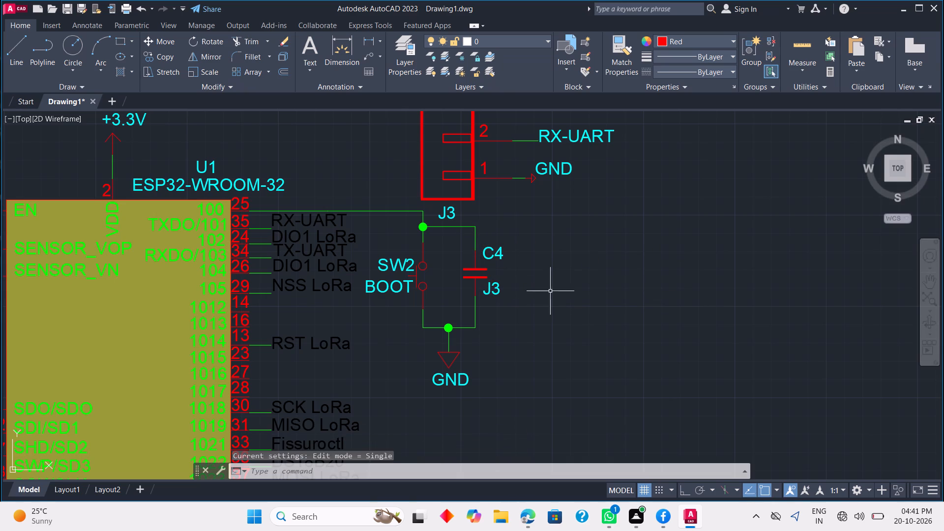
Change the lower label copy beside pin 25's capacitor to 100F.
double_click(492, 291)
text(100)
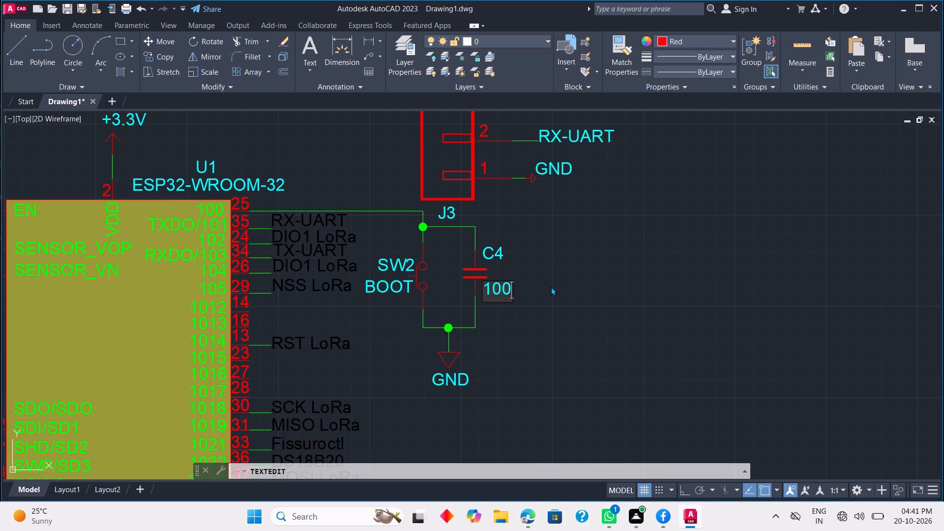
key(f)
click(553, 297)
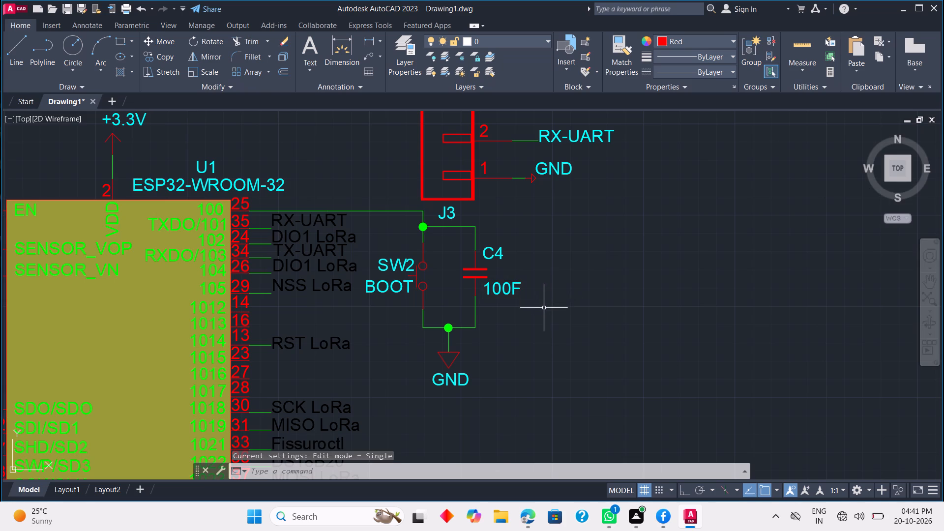
Correct the value label below C4 to 100nF.
scroll(542, 308, down, 1)
scroll(534, 297, up, 1)
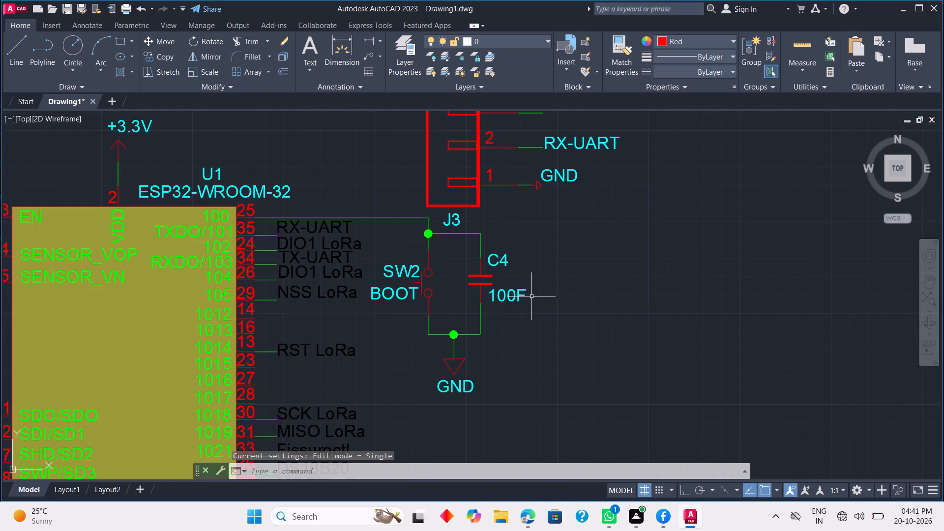
double_click(524, 294)
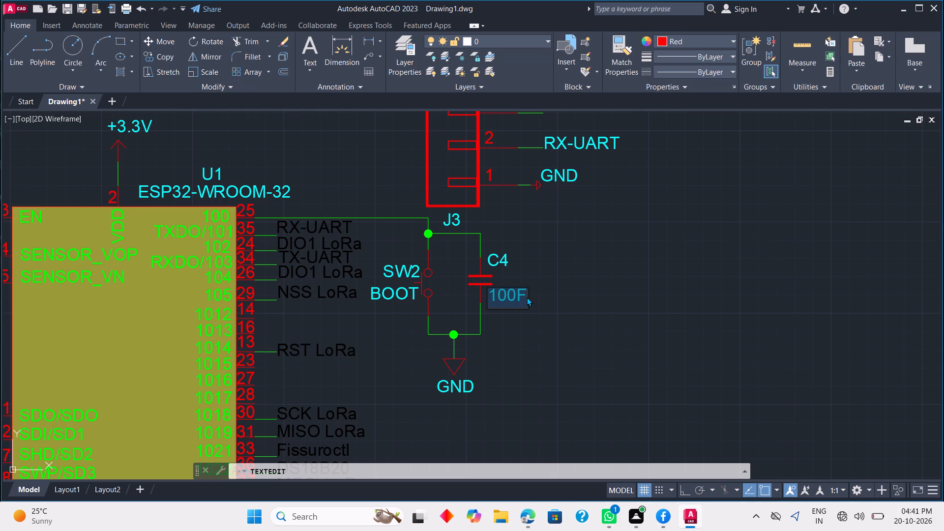
text(10)
key(0)
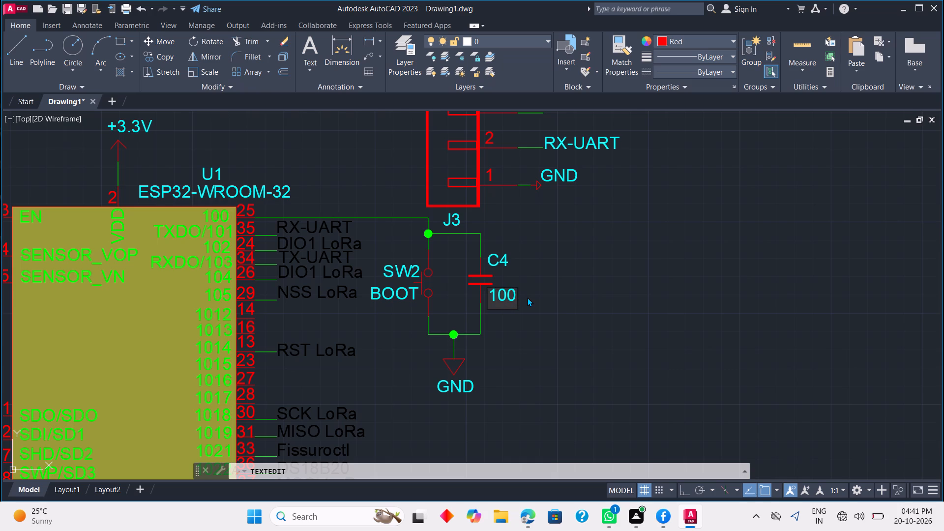
key(n)
key(f)
click(633, 331)
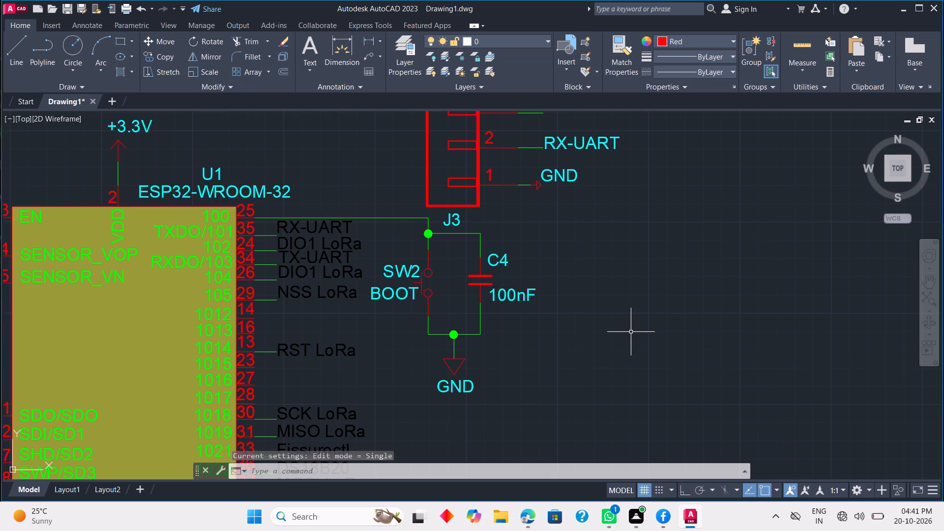
Draw a short red vertical line down from the middle of the chip's bottom edge with Ortho on.
scroll(629, 314, down, 2)
middle_drag(564, 361, 638, 315)
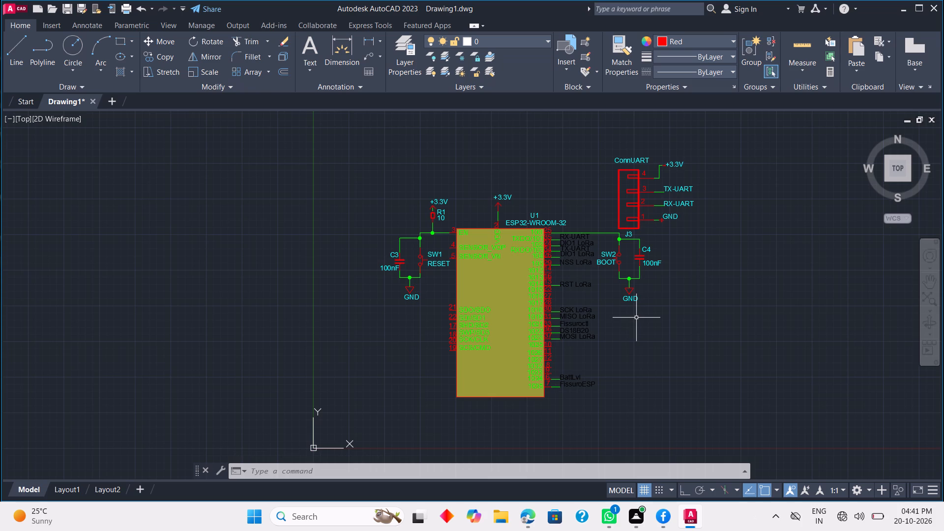
middle_drag(631, 329, 634, 302)
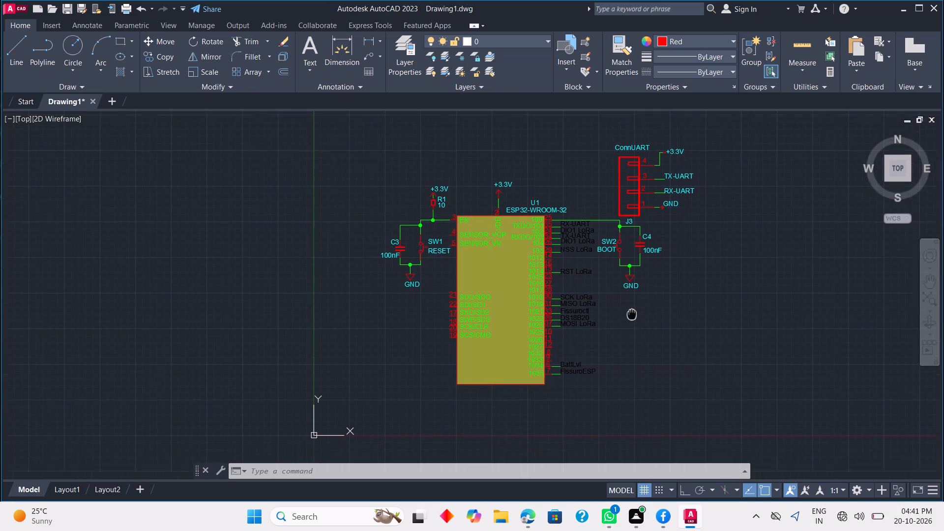
middle_drag(634, 302, 636, 289)
middle_drag(511, 381, 511, 366)
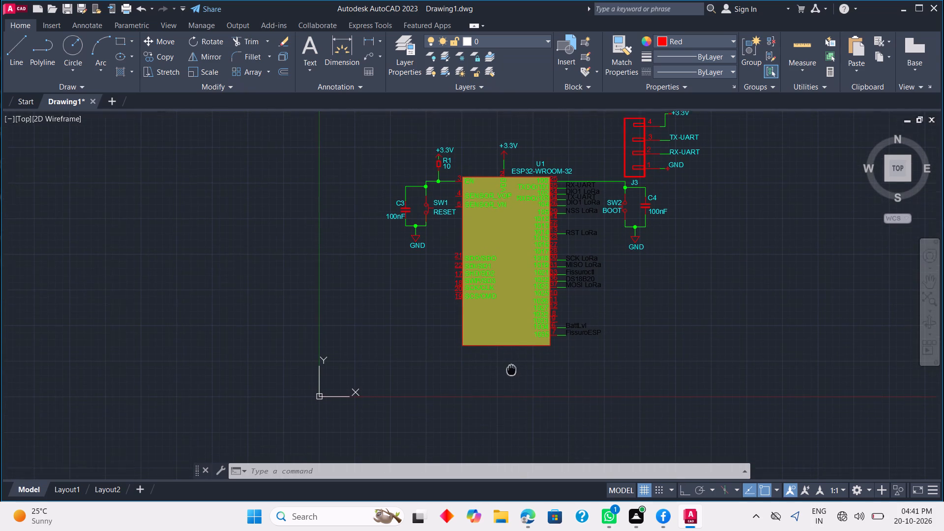
middle_drag(511, 366, 511, 363)
text(L)
key(space)
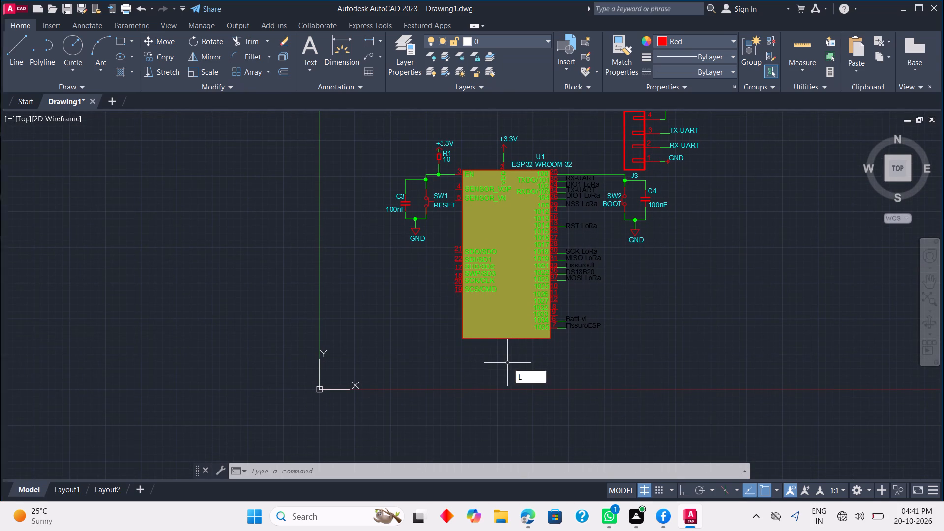
scroll(508, 361, up, 3)
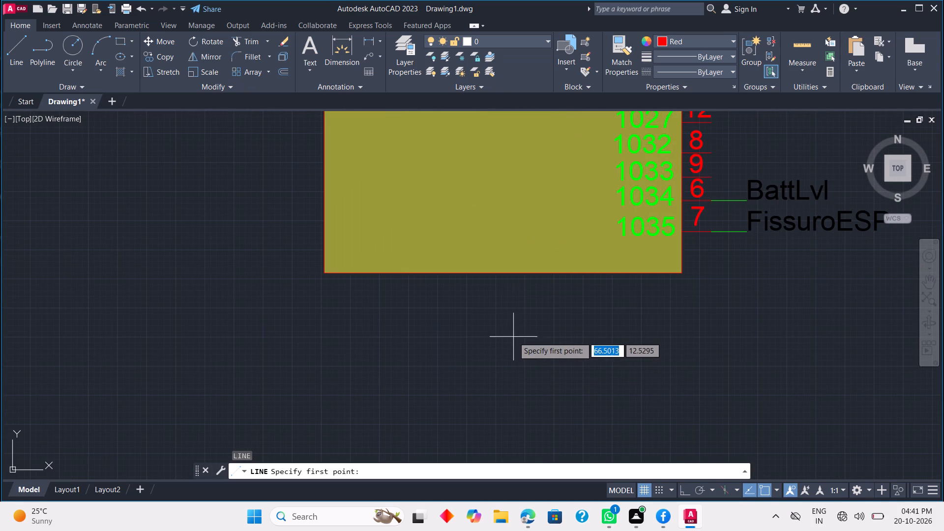
click(496, 273)
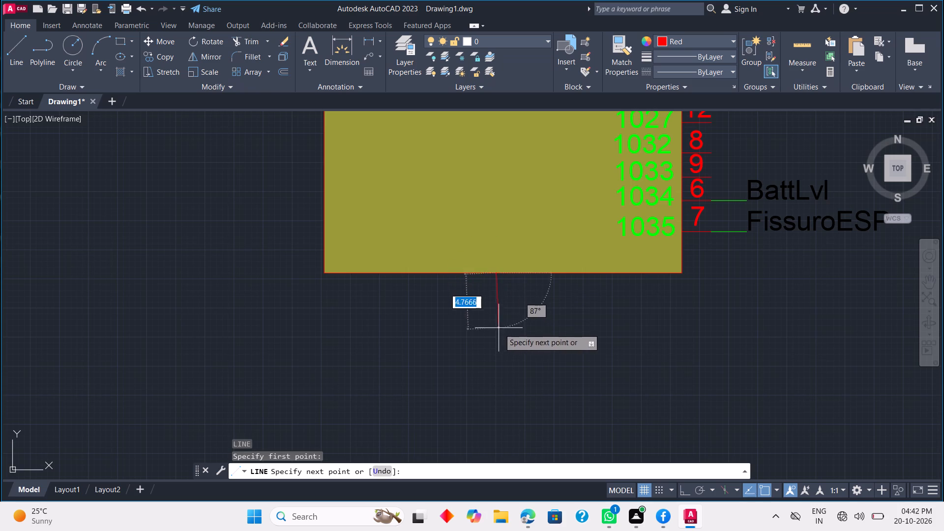
click(678, 485)
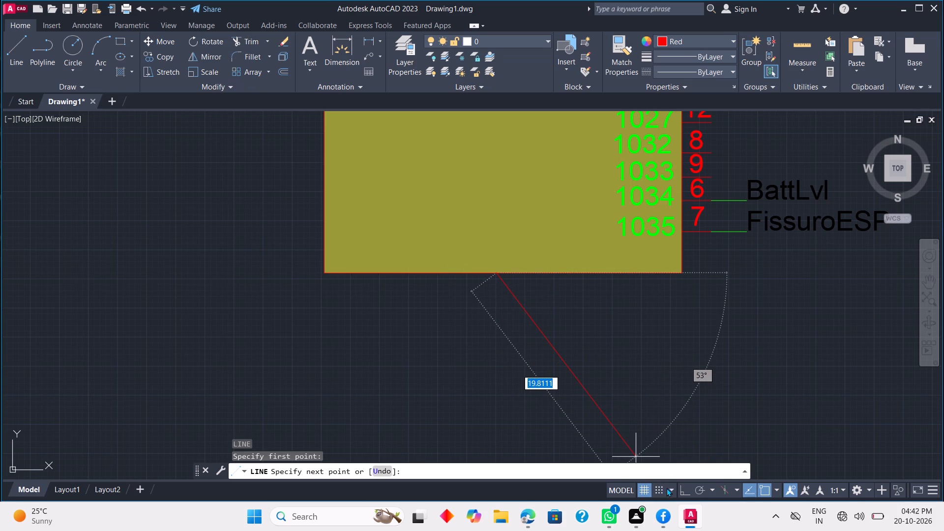
click(680, 486)
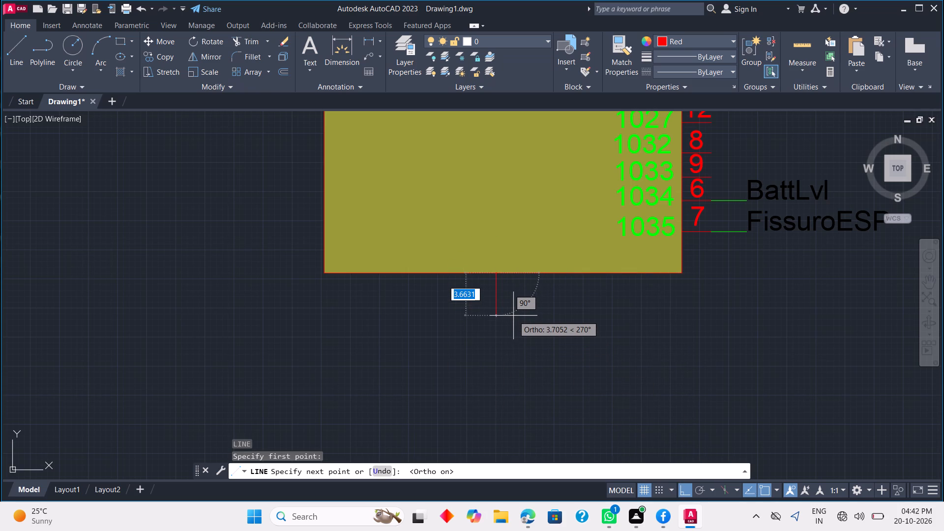
click(513, 303)
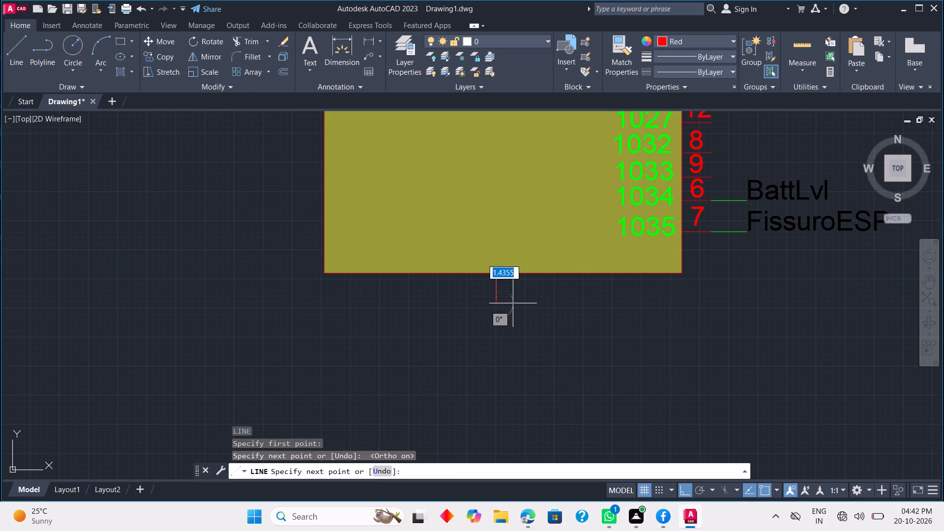
key(Escape)
Draw a green L-shaped wire from the lower end of the chip's red bottom line, running down and then right.
click(683, 36)
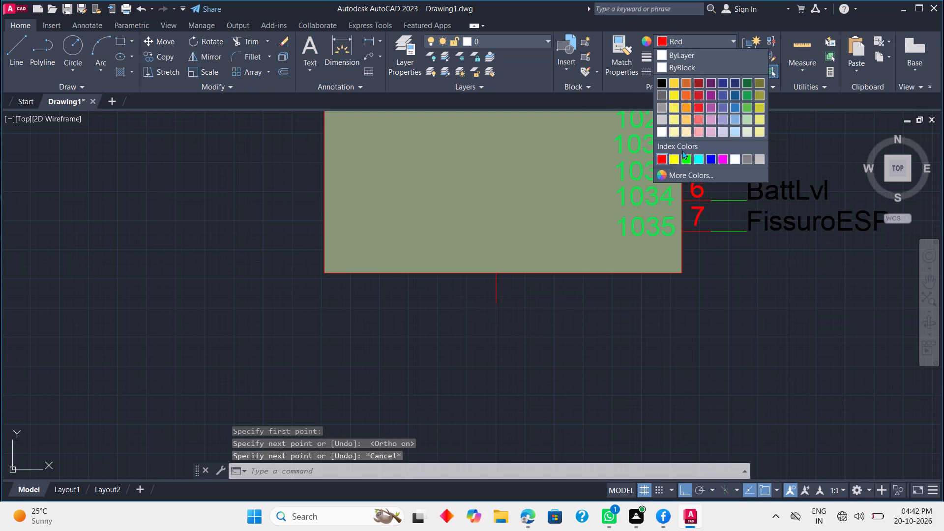
click(685, 158)
key(space)
click(496, 302)
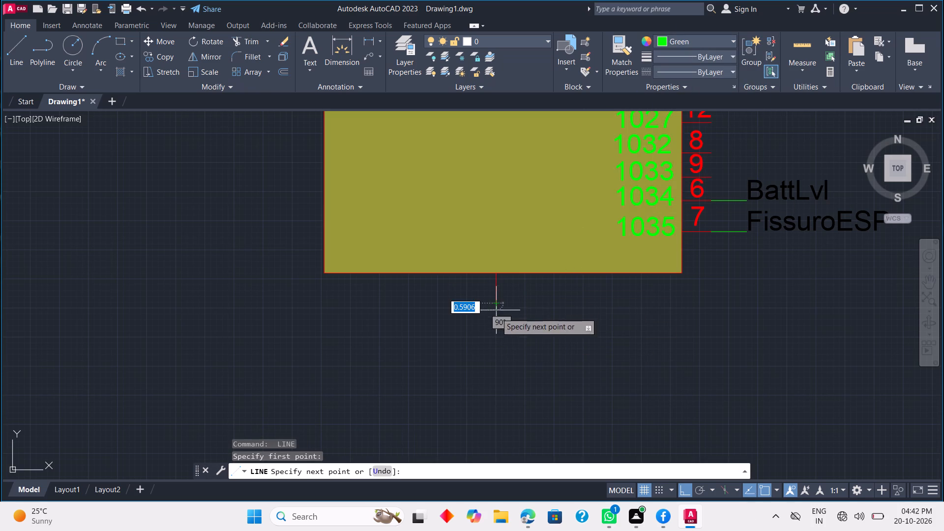
click(497, 335)
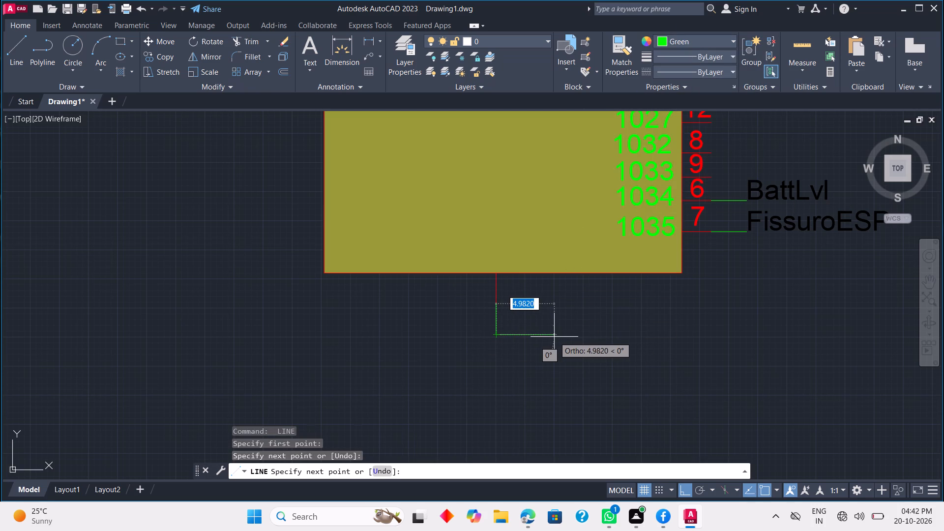
click(551, 337)
key(Escape)
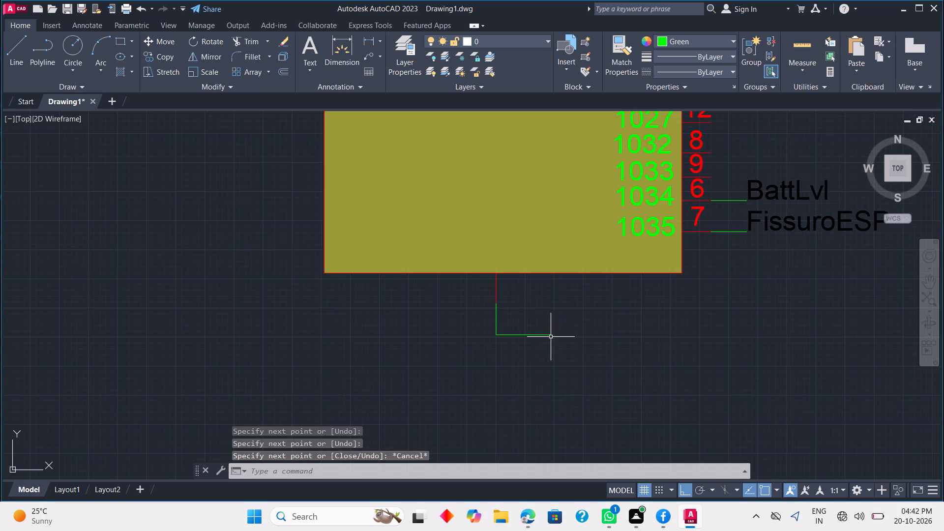
Extend the green wire rightward with a short red line, then draw the ground triangle's 1.5-unit upper half-base and its slanted side to the tip.
click(666, 40)
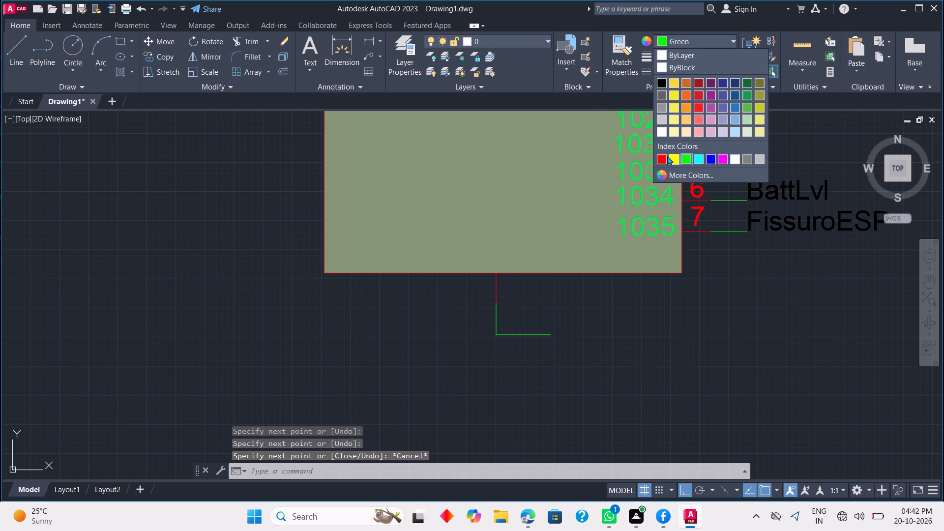
click(664, 156)
key(space)
click(553, 338)
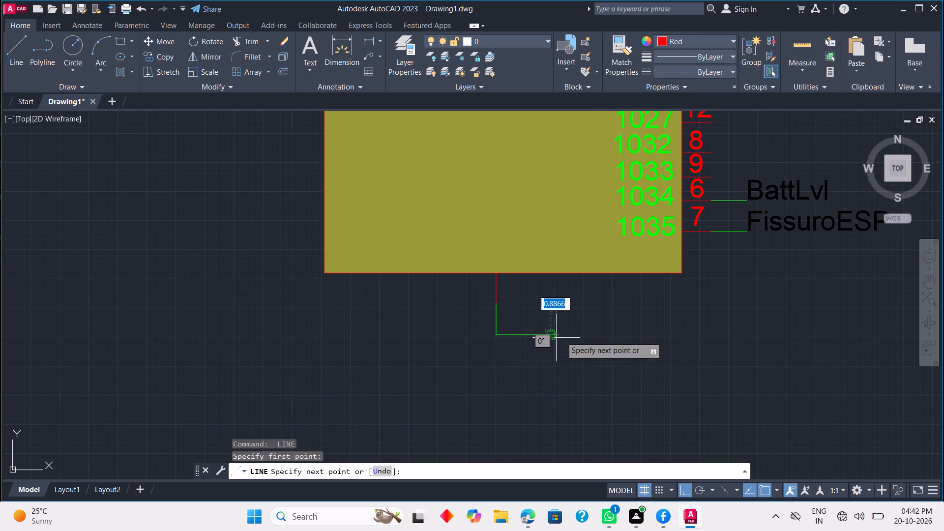
click(588, 336)
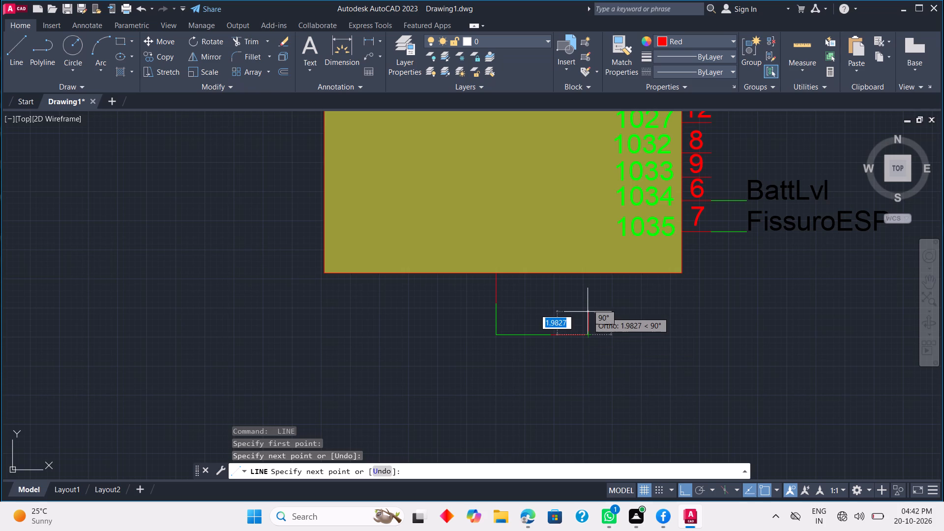
text(1.5)
key(Return)
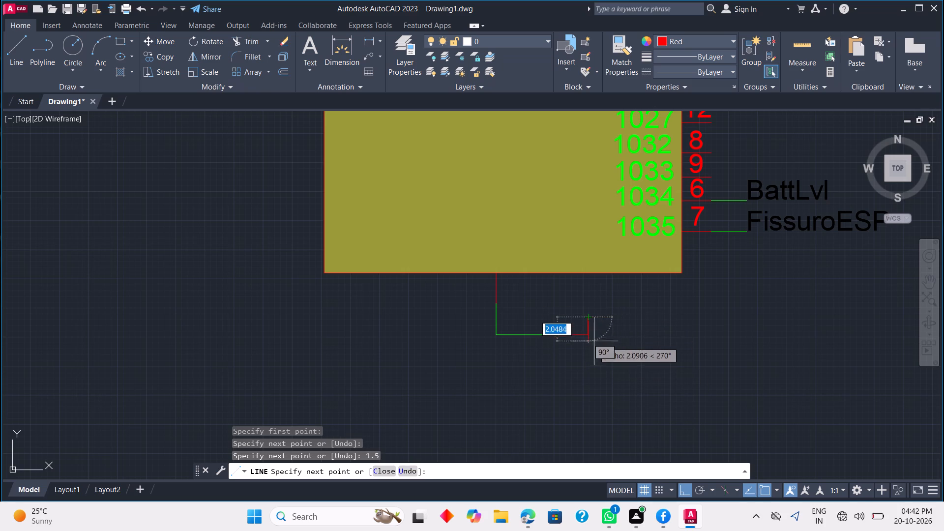
click(683, 489)
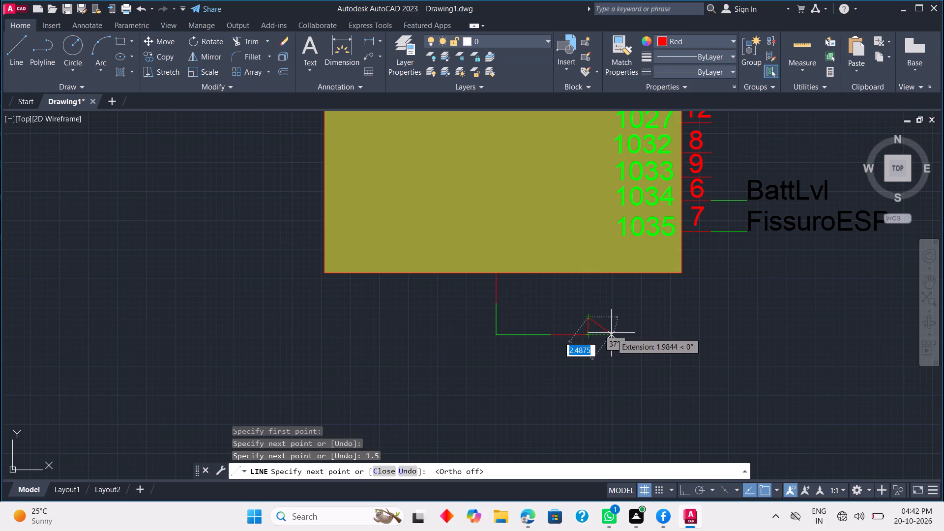
click(611, 333)
key(Escape)
Close the ground triangle with a red line 1.5 units down from the wire's end and a slanted side to the tip.
key(l)
key(space)
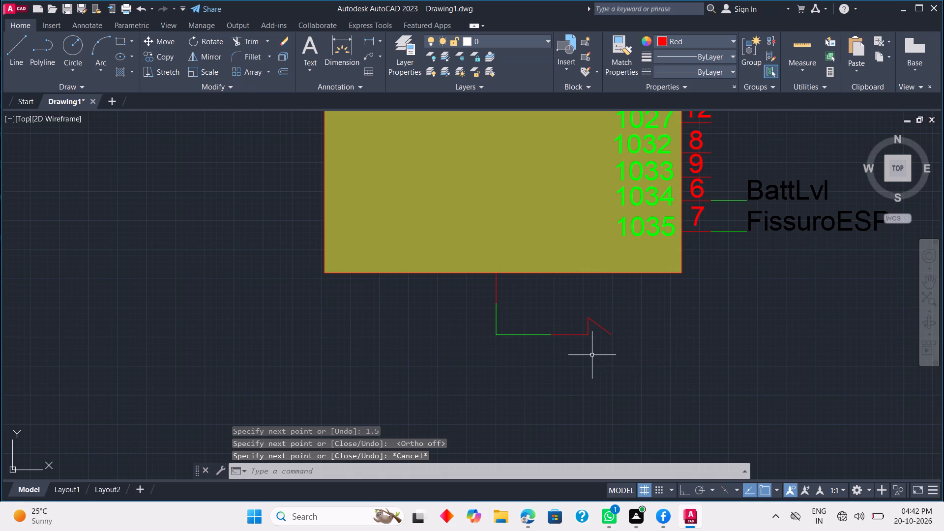
click(591, 335)
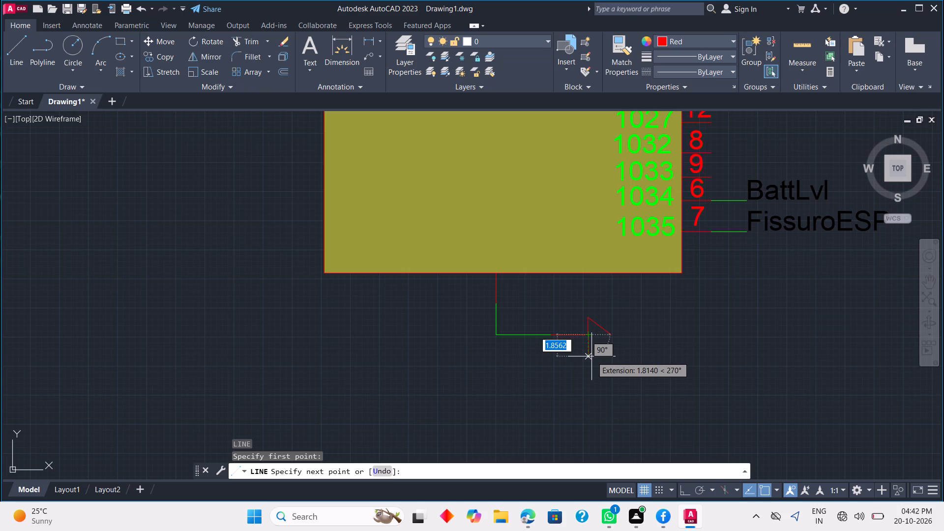
text(1.5)
key(Return)
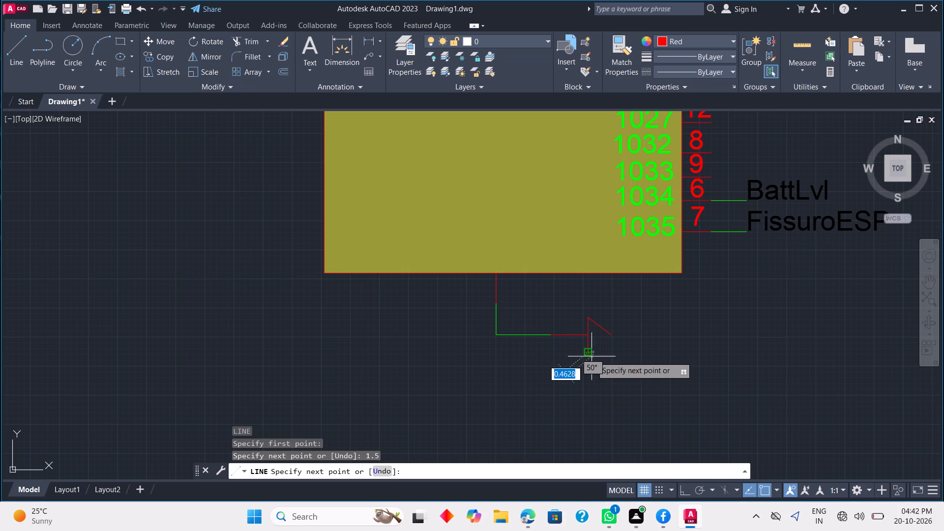
click(612, 334)
key(Escape)
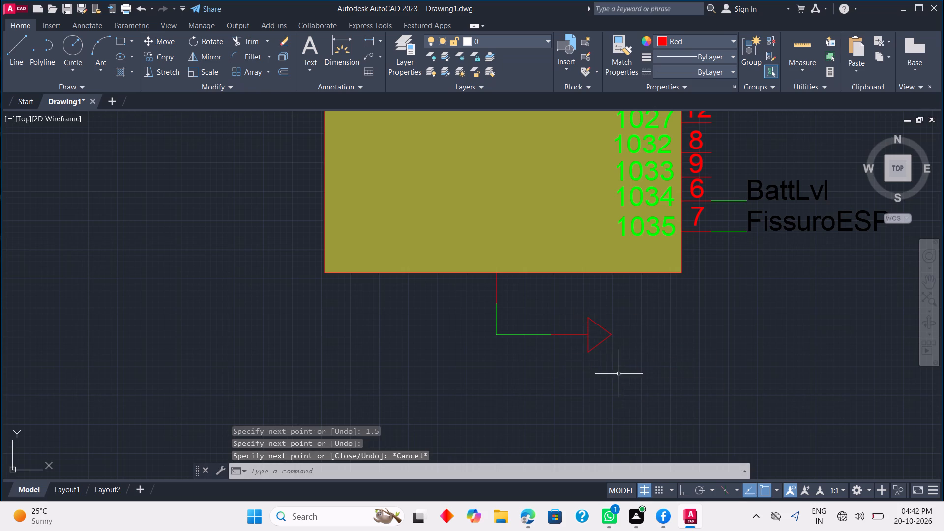
Copy the GND label below the SW2/C4 circuit to beside the new ground triangle, with a second copy farther right.
scroll(619, 365, down, 2)
scroll(623, 361, up, 2)
scroll(632, 349, down, 3)
middle_drag(632, 349, 529, 356)
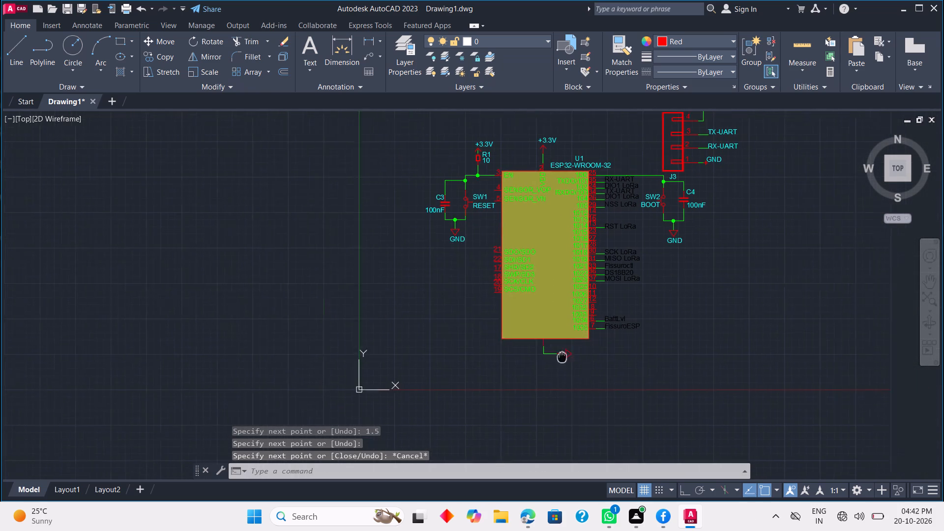
middle_drag(529, 356, 481, 356)
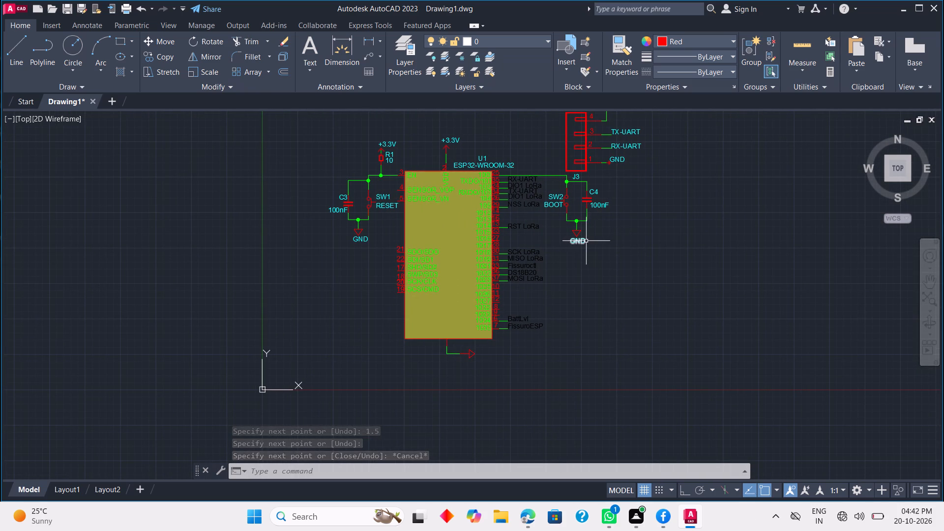
click(586, 241)
right_click(594, 266)
click(620, 285)
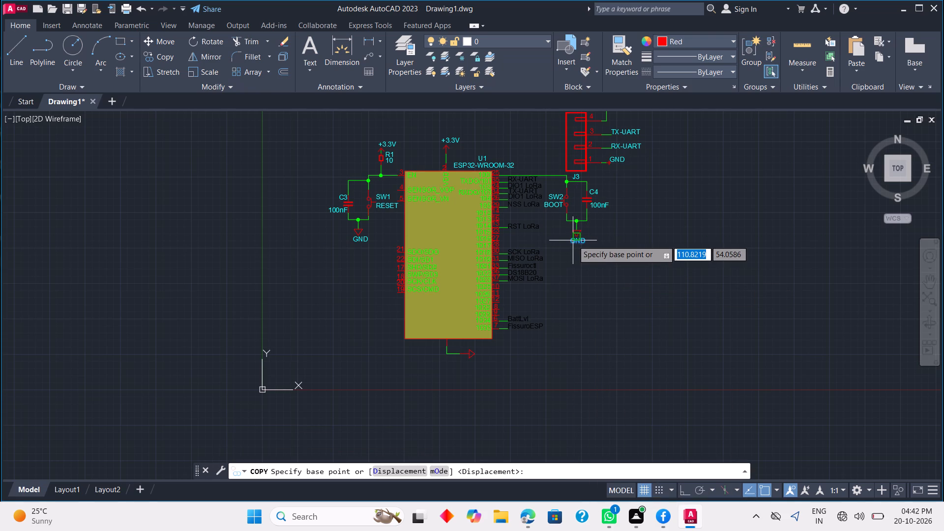
click(572, 241)
scroll(491, 352, up, 2)
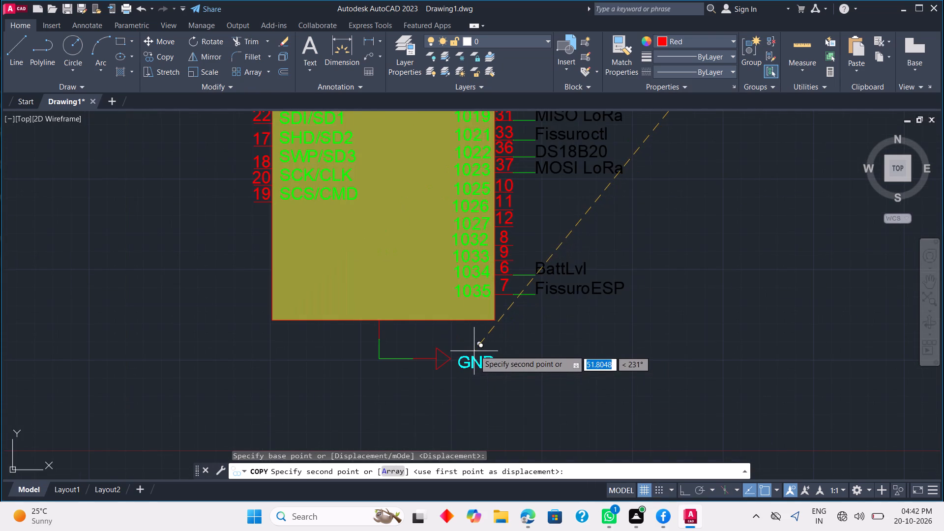
click(475, 348)
click(575, 347)
key(Escape)
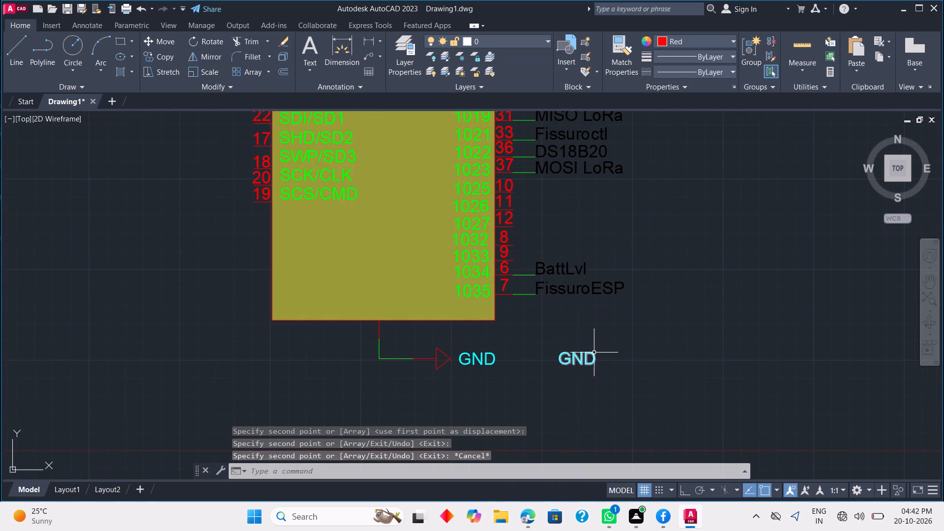
Rotate the spare GND label copy 90° so it reads vertically.
click(590, 356)
key(Escape)
click(594, 355)
right_click(663, 365)
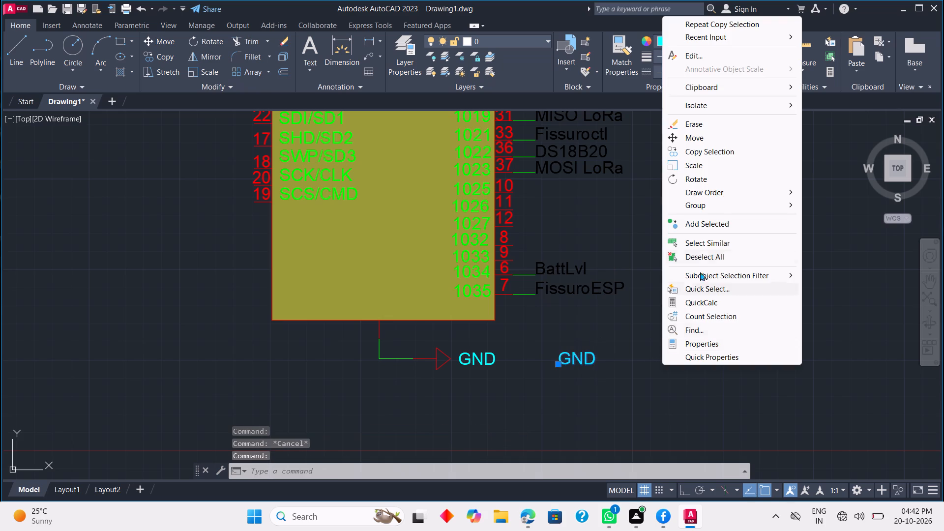
click(711, 177)
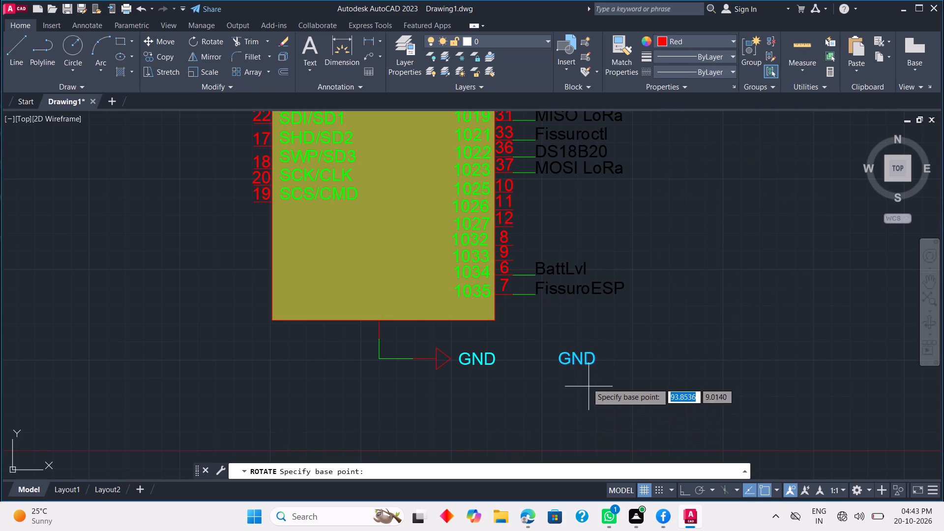
click(685, 490)
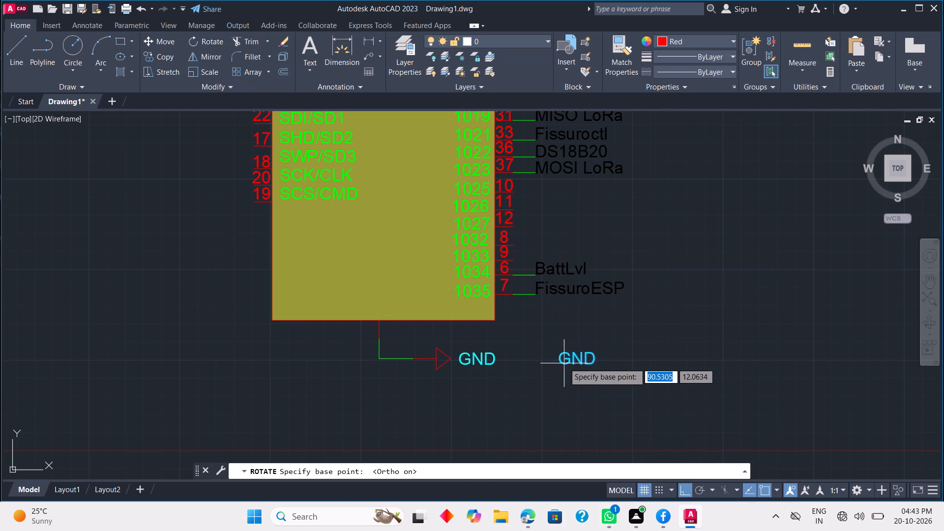
click(567, 360)
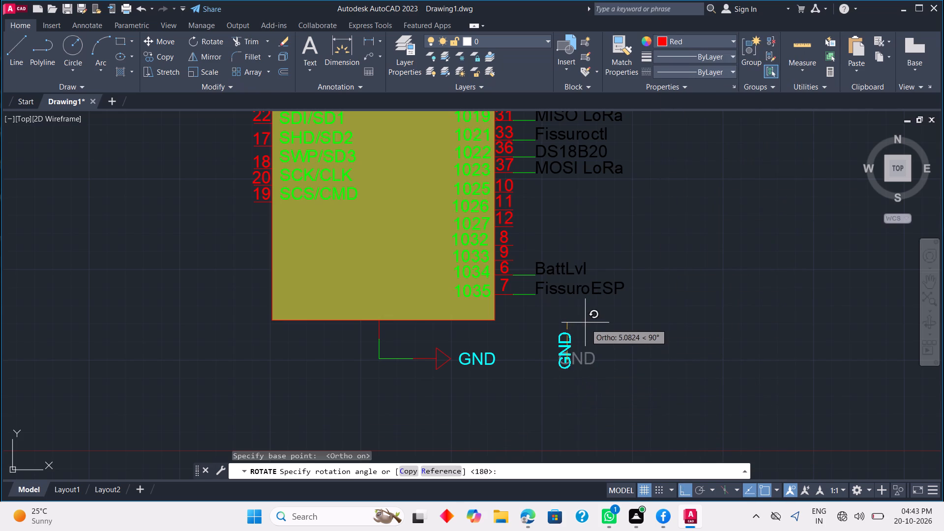
click(584, 322)
key(Escape)
Move the vertical GND label inside the chip, just above the bottom-edge connection, with Ortho off.
click(572, 363)
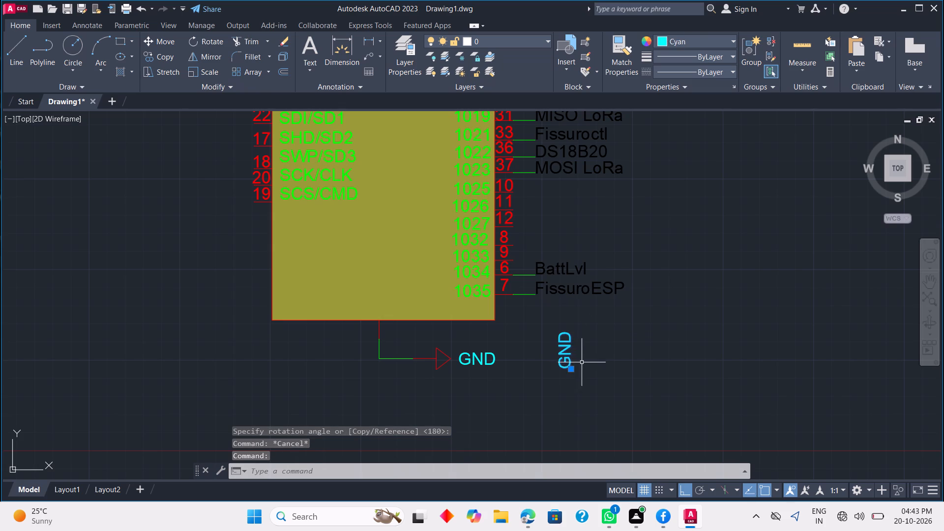
right_click(583, 362)
key(Escape)
click(574, 370)
key(Escape)
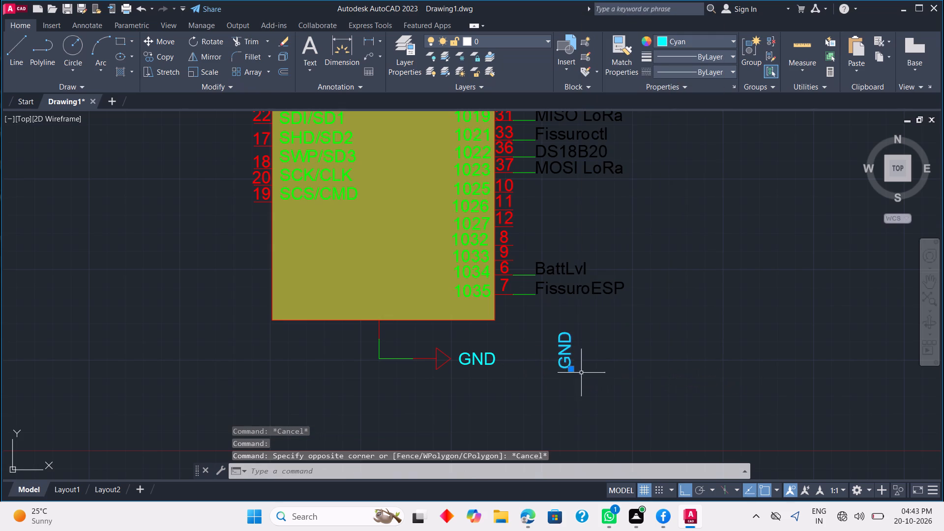
click(572, 371)
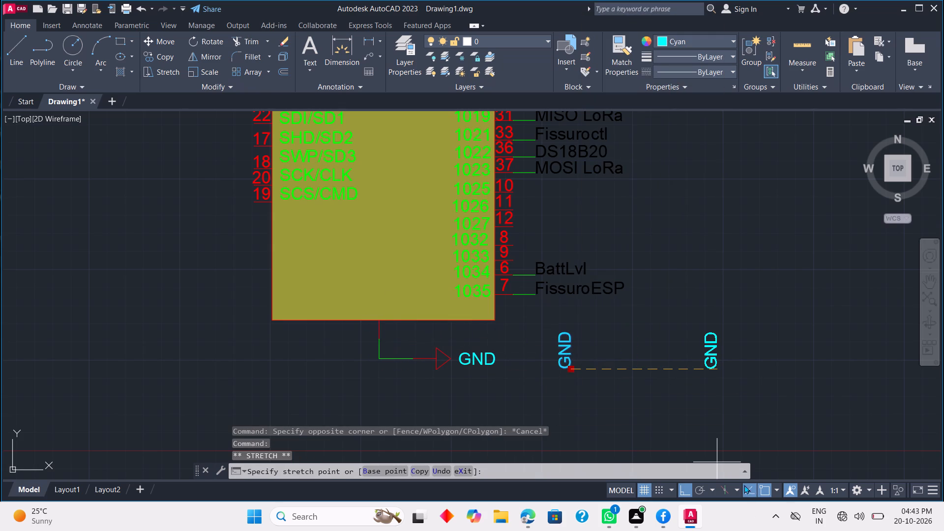
click(679, 485)
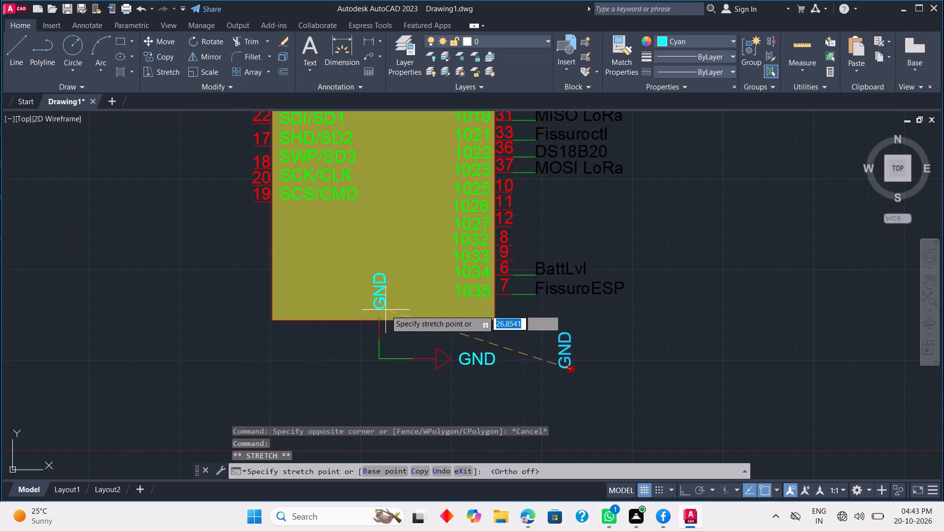
scroll(381, 310, up, 3)
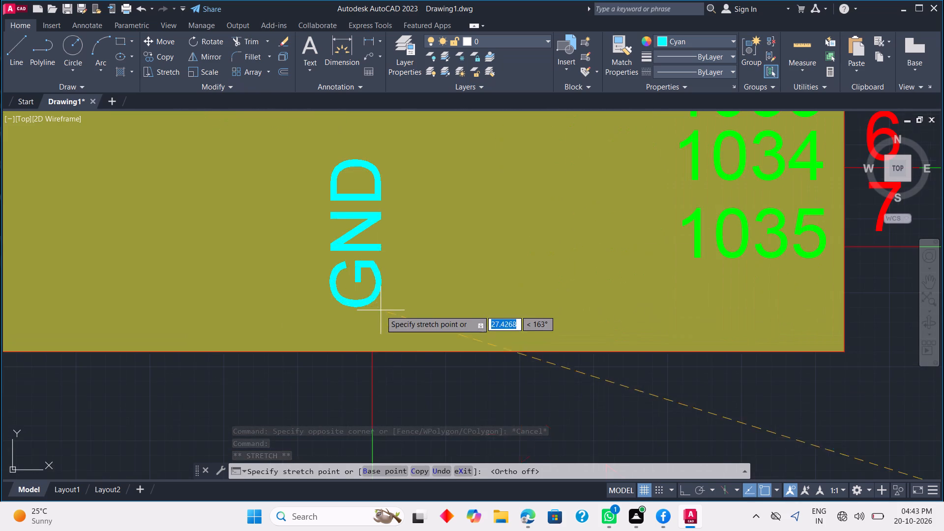
click(392, 338)
key(Escape)
Turn off command-history logging with LOGFILEOFF.
scroll(512, 385, down, 4)
middle_drag(521, 391, 463, 321)
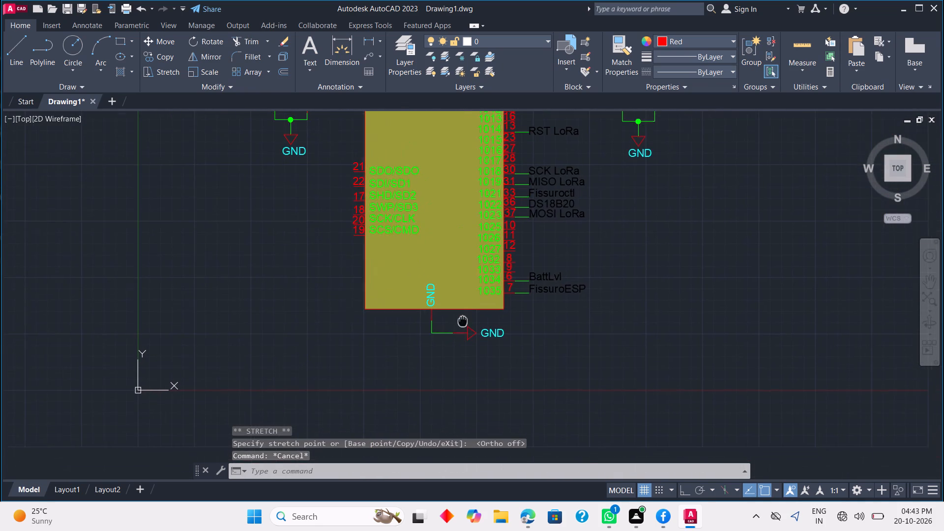
scroll(470, 326, down, 2)
scroll(521, 360, up, 1)
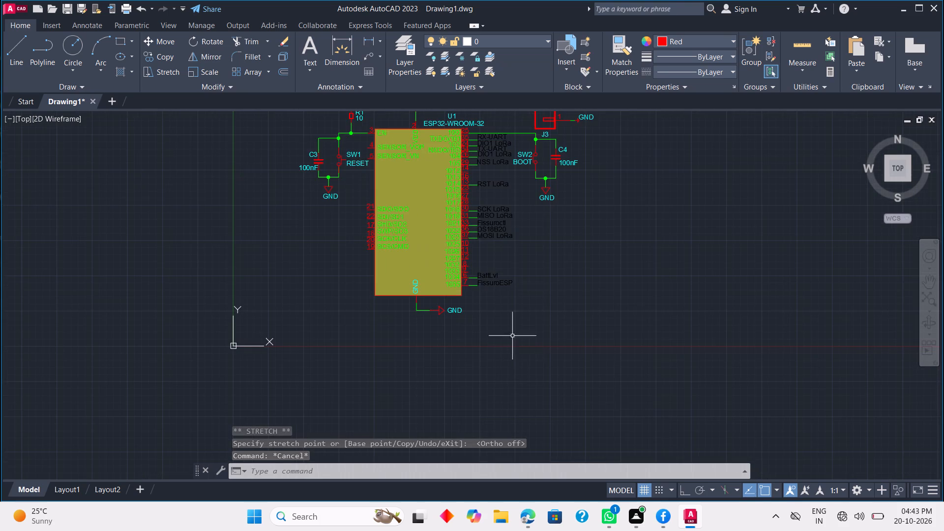
middle_drag(512, 335, 576, 435)
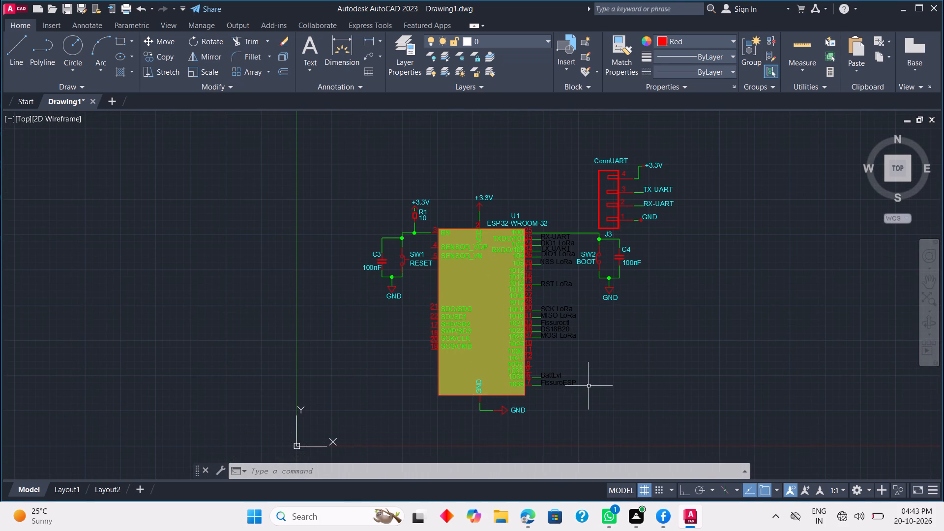
text(LOG)
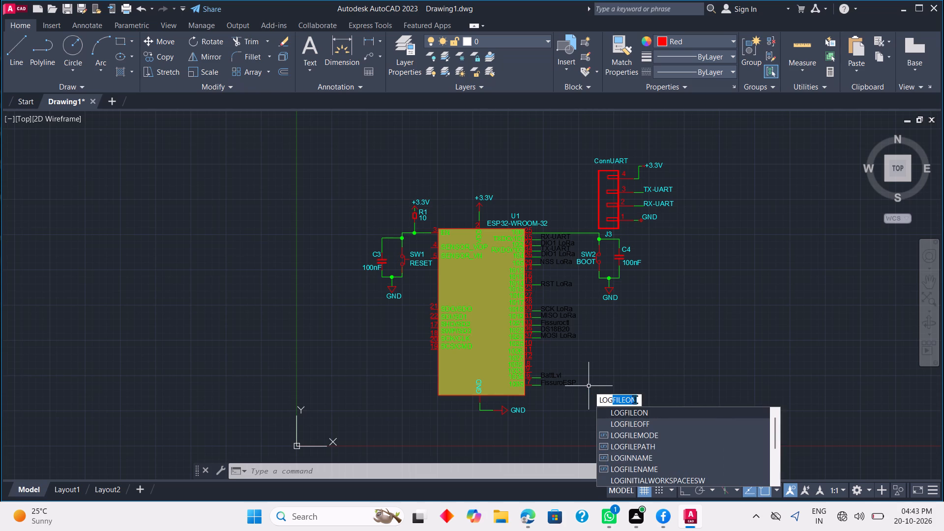
click(639, 423)
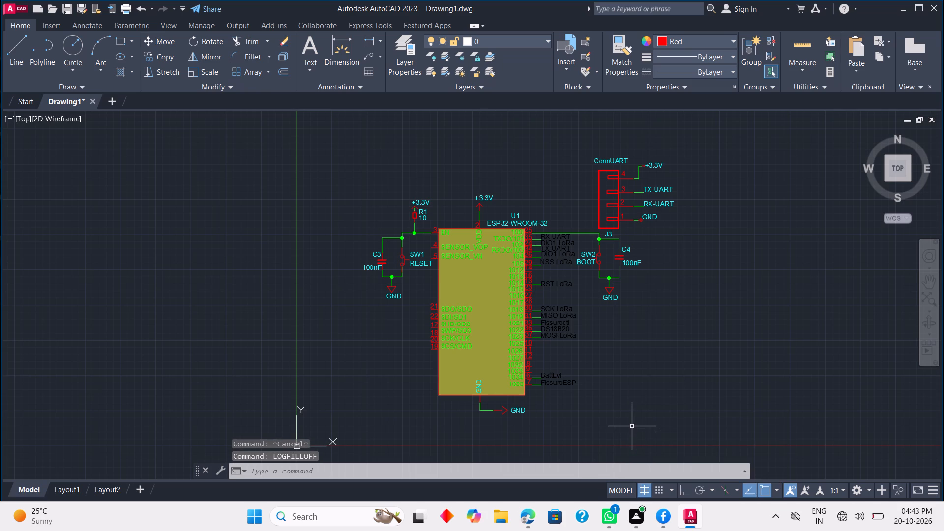
Save the drawing to the Desktop under the file name RED BOX.
key(ctrl+s)
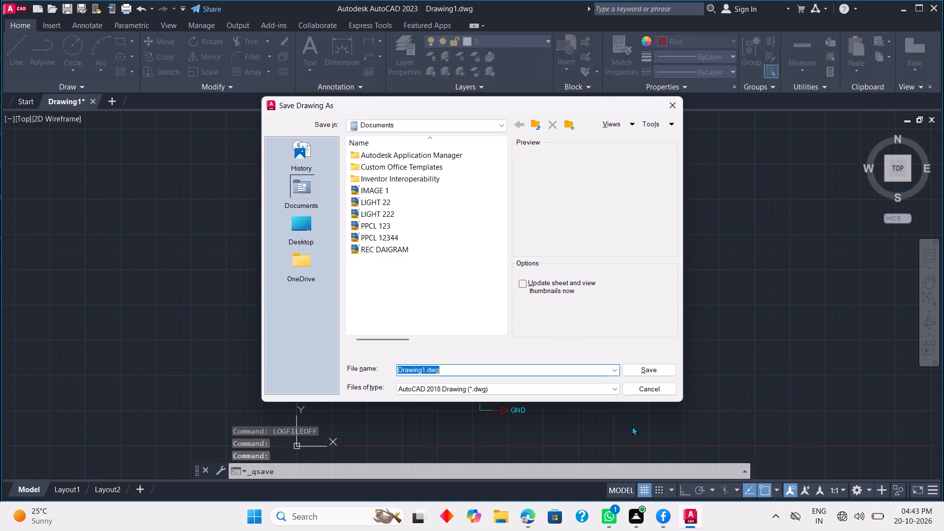
key(BackSpace)
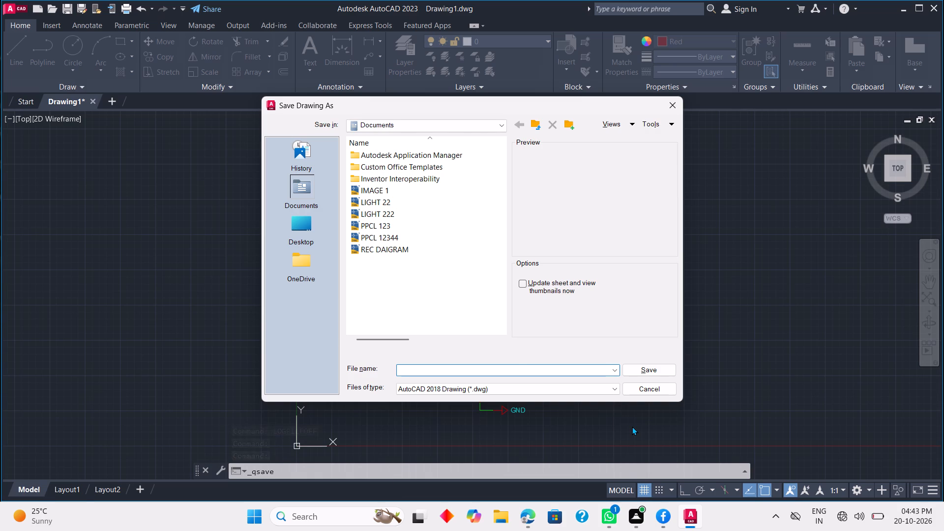
text(RED)
click(299, 222)
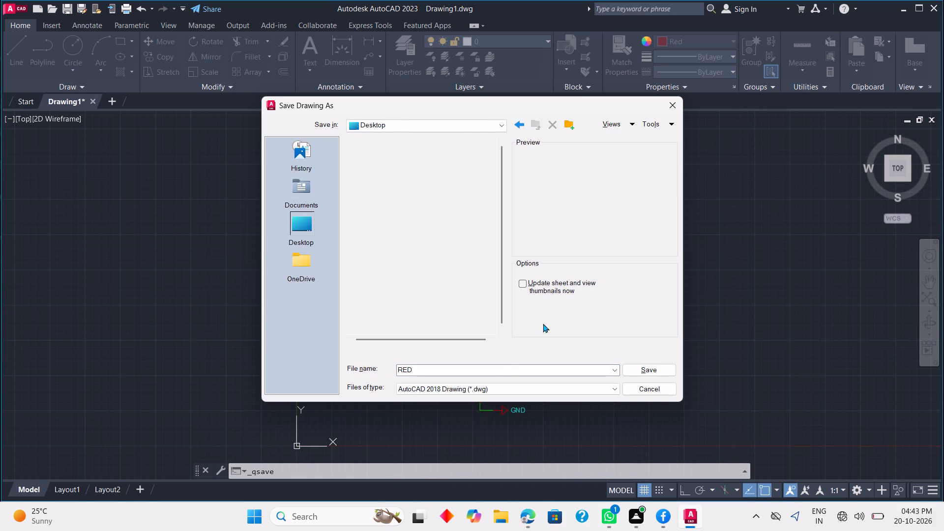
click(500, 375)
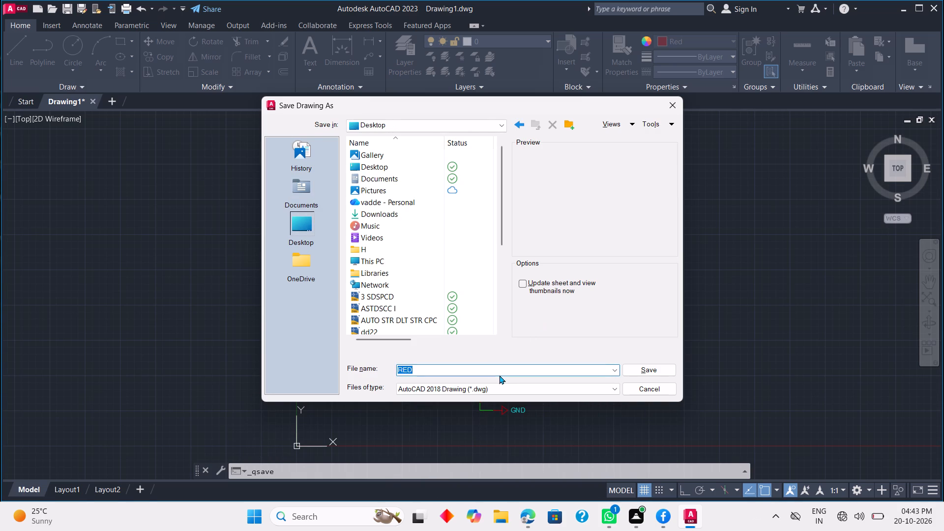
key(BackSpace)
text(RED)
key(space)
text(BOX)
click(634, 367)
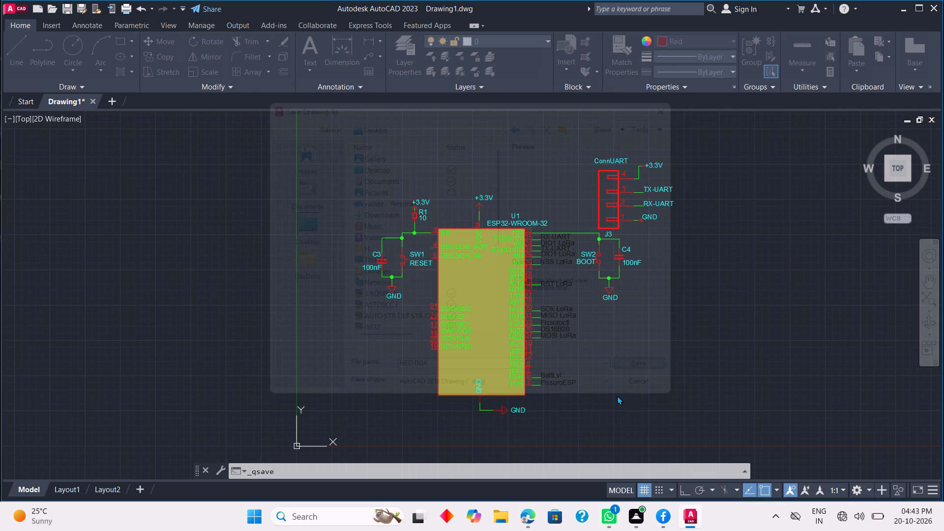